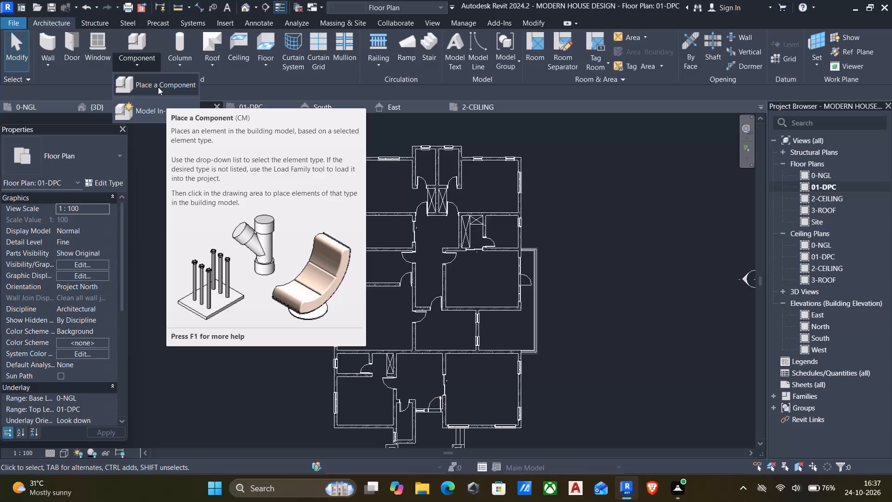
Start placing a component and browse for a family to load, going up from the Doors folder to the Desktop level.
left_click(158, 87)
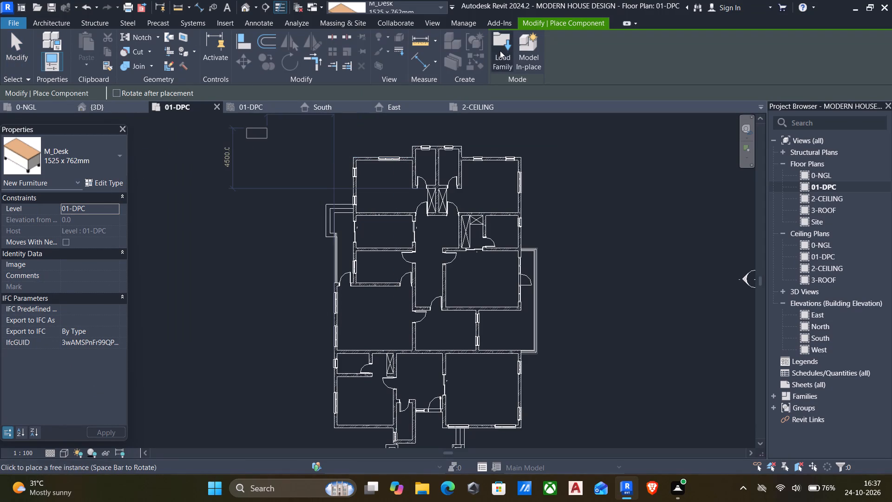
left_click(503, 50)
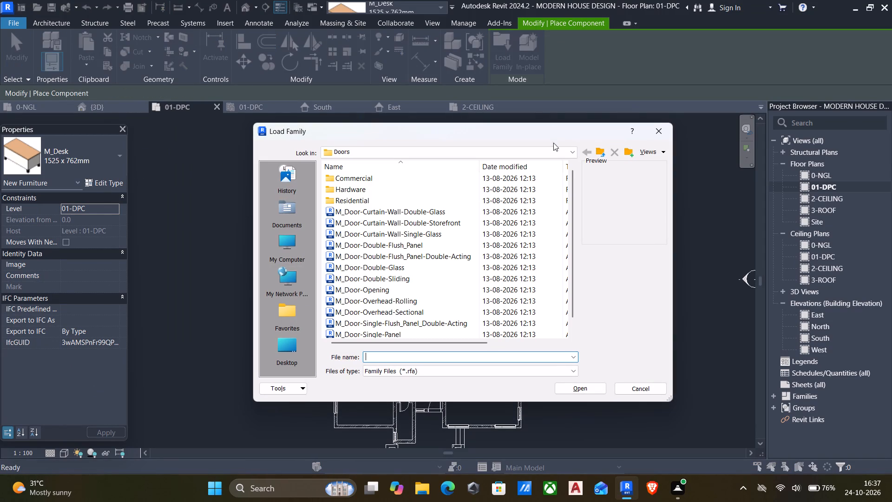
left_click(600, 146)
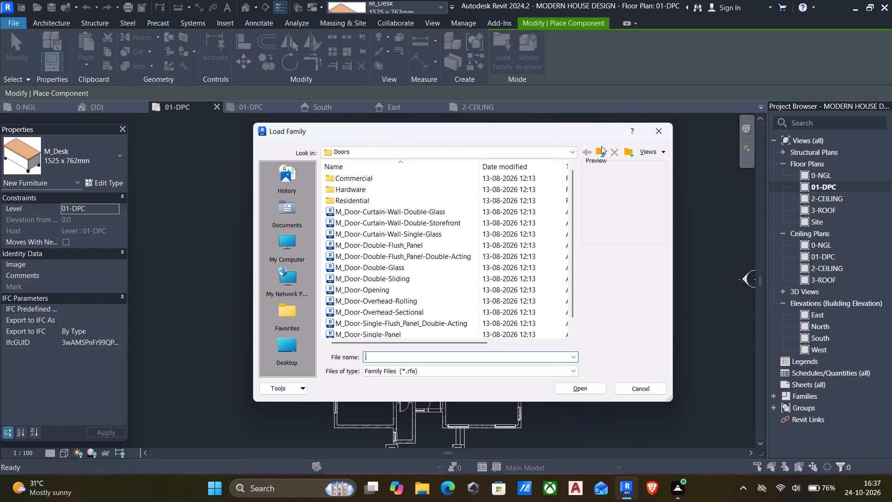
double_click(601, 149)
triple_click(601, 149)
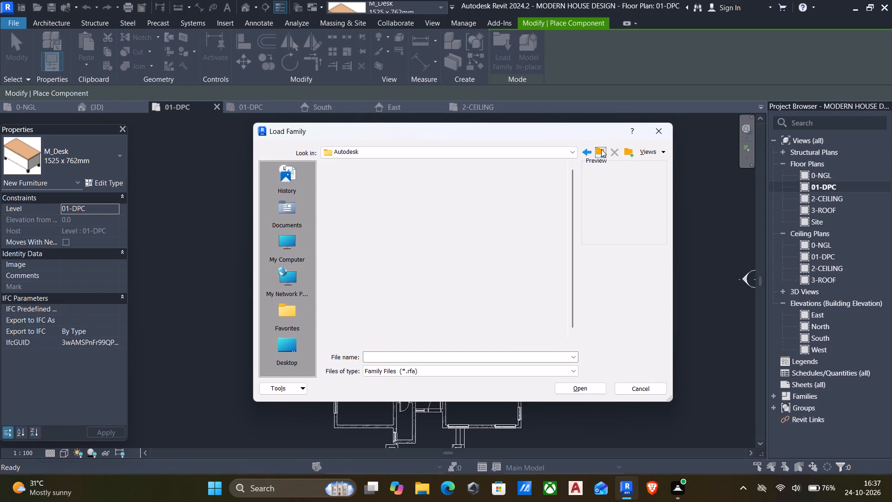
triple_click(601, 149)
left_click(601, 149)
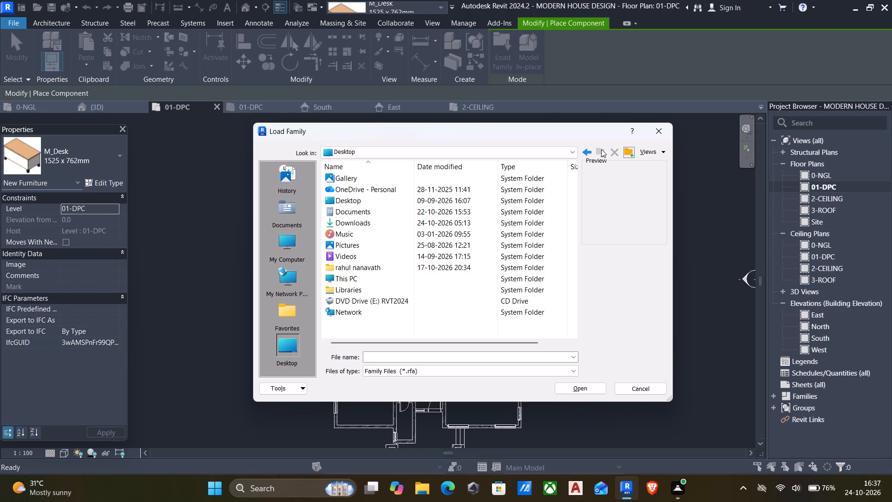
left_click(601, 149)
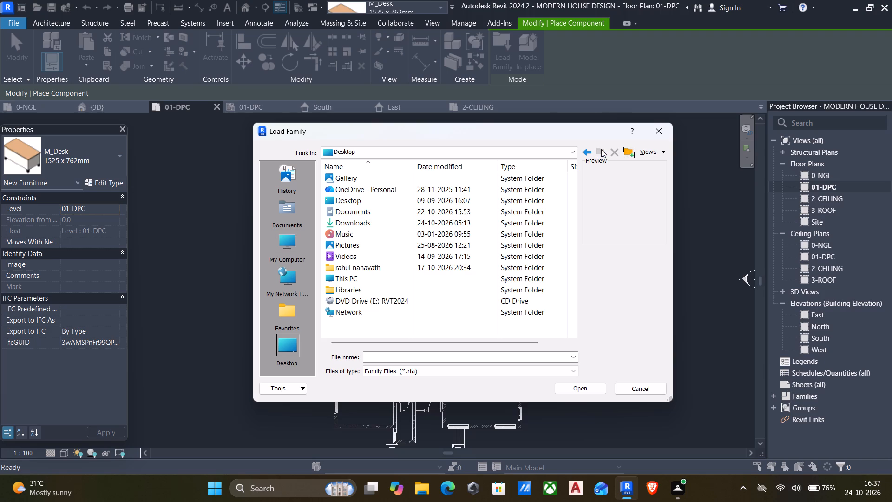
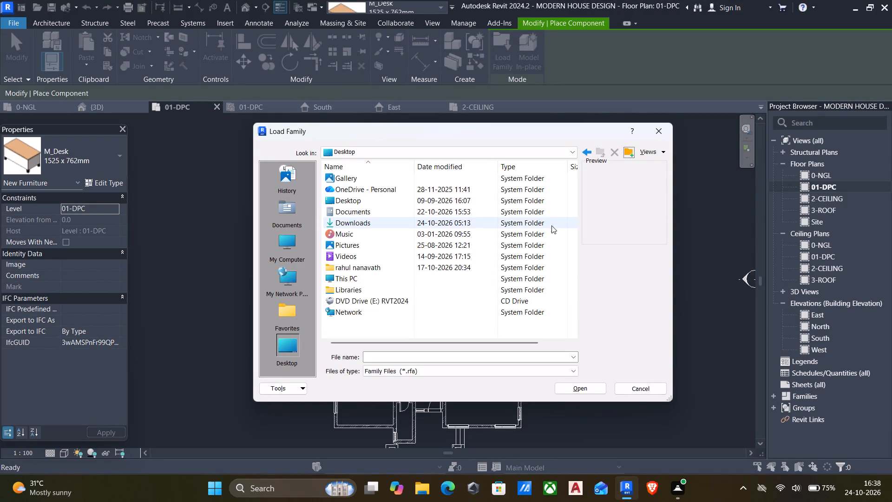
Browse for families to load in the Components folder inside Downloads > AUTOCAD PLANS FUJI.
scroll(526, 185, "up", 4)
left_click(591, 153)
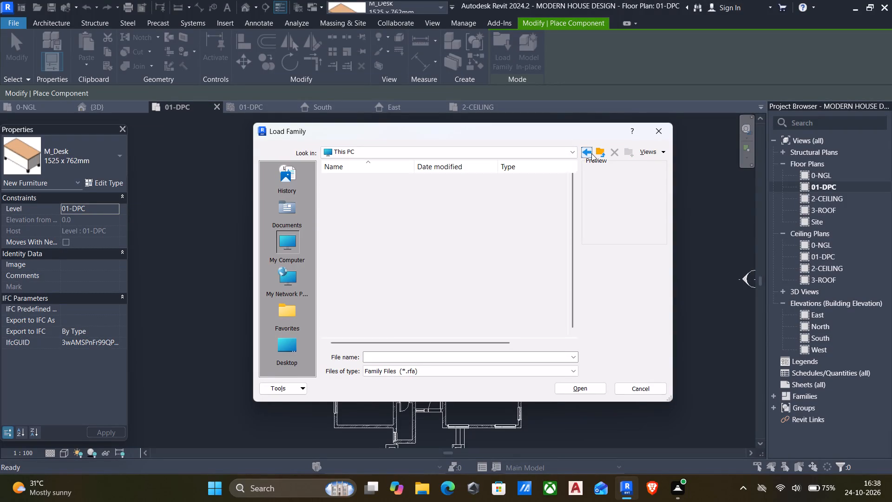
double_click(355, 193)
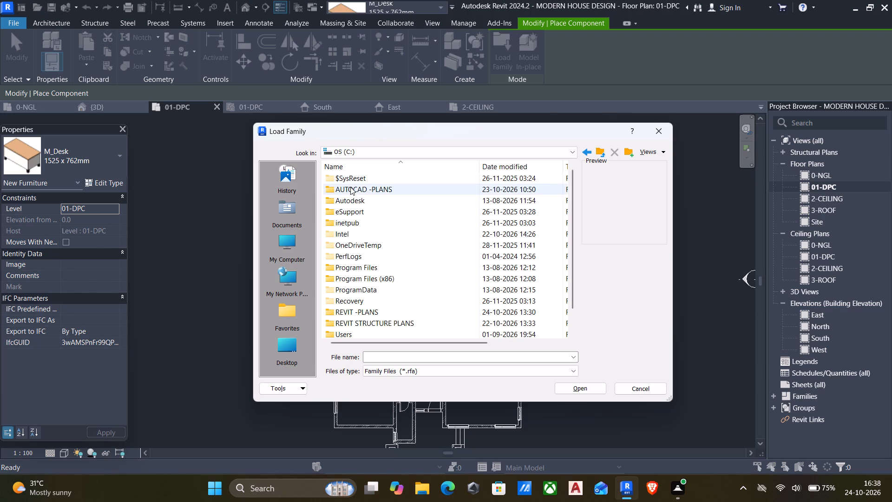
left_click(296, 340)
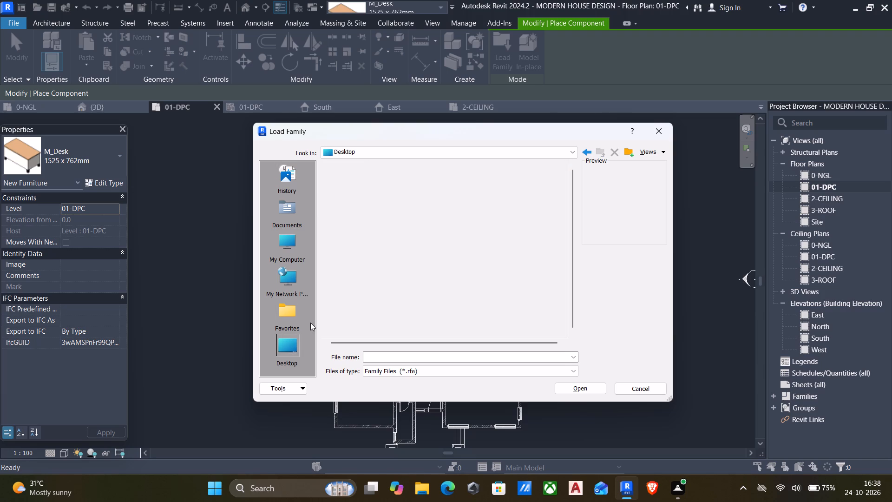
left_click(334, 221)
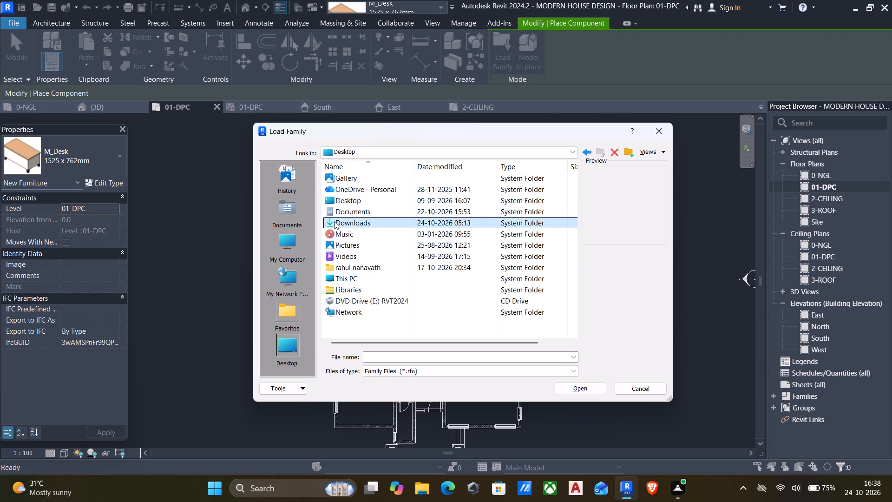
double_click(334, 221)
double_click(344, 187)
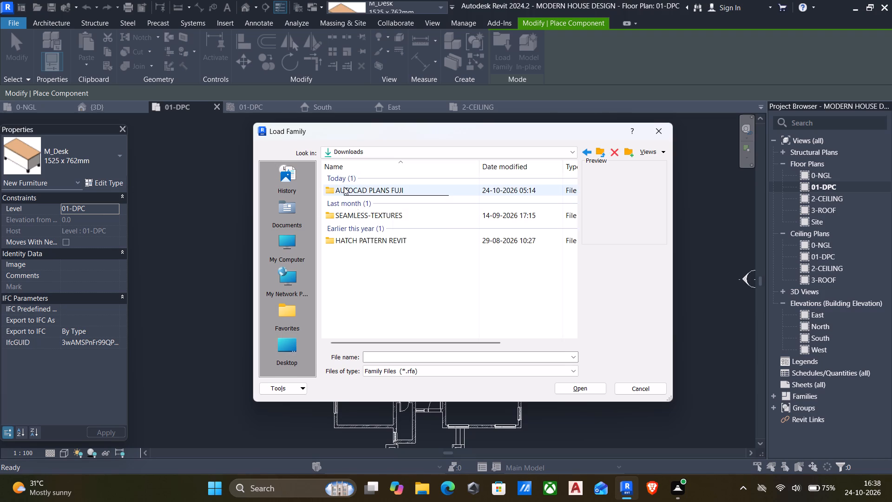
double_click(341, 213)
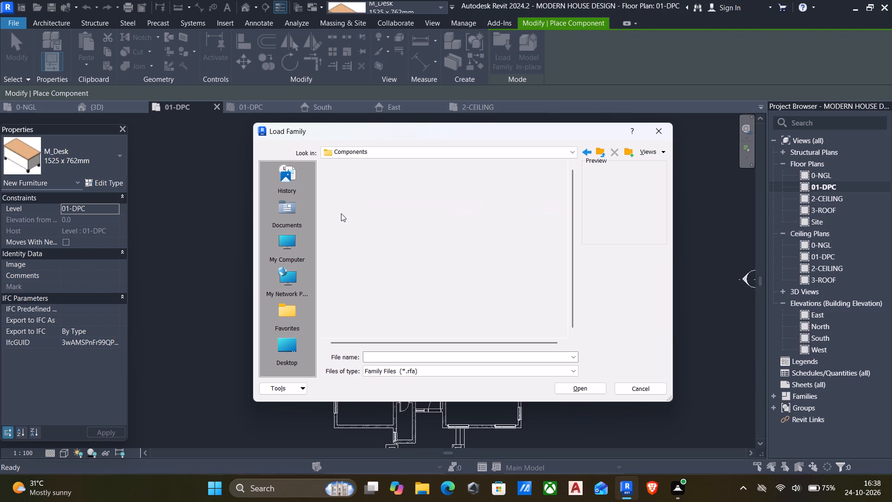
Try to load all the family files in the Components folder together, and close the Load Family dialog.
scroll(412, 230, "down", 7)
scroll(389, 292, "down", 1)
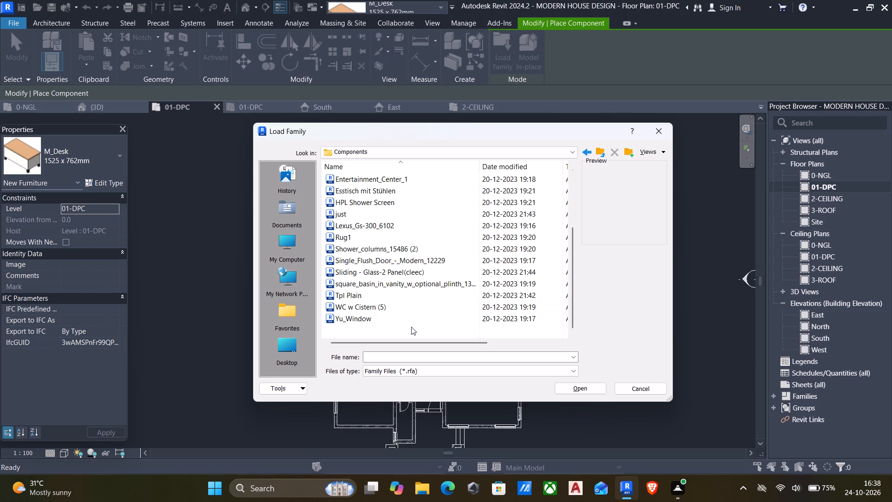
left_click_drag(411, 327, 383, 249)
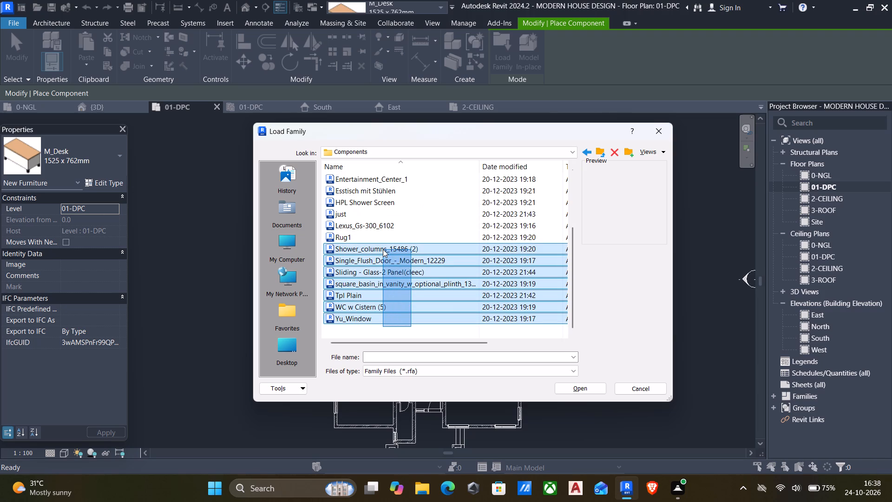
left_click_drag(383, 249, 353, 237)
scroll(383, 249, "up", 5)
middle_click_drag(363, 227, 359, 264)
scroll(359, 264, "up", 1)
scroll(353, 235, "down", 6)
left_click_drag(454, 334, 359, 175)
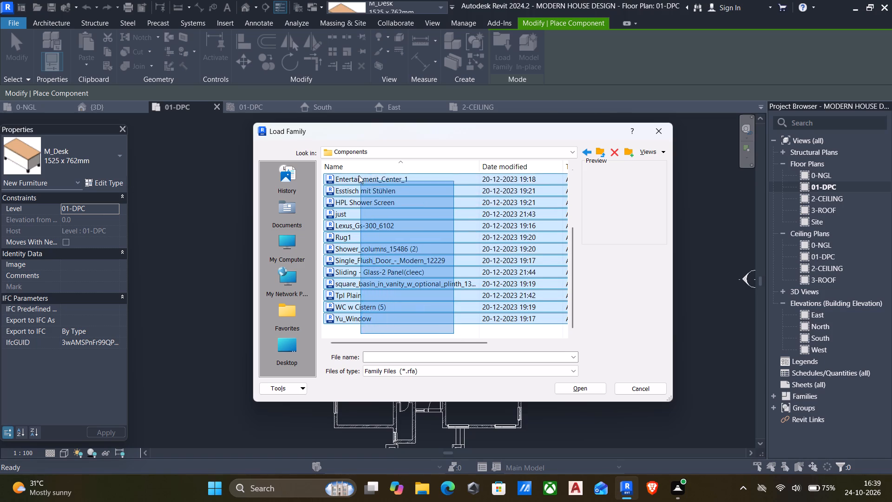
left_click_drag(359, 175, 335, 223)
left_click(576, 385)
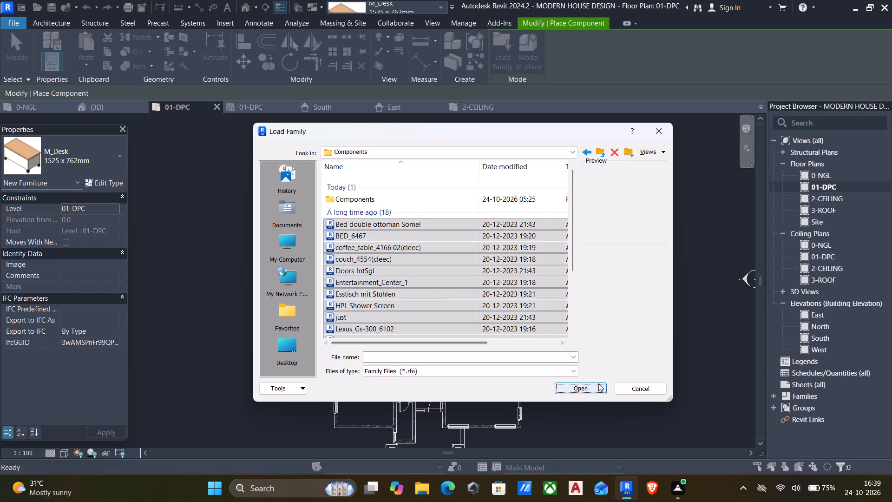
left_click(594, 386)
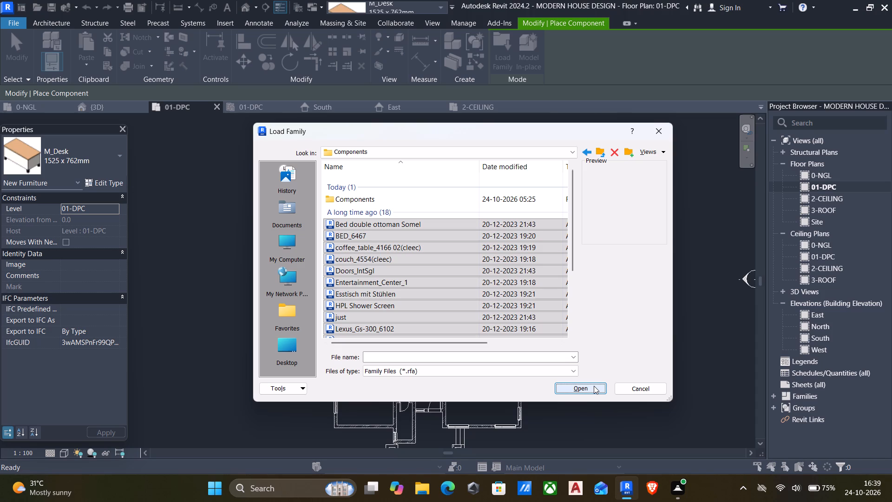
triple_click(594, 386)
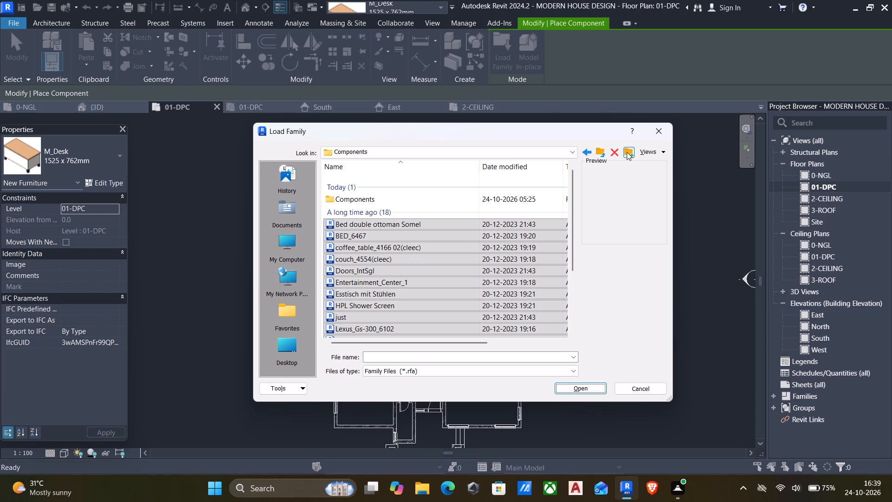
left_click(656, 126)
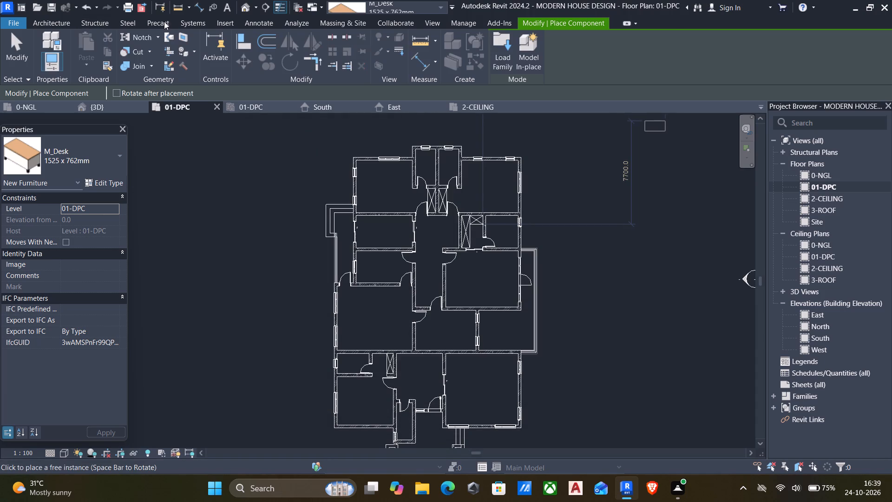
Start Load Family again and open the Components folder inside Downloads > AUTOCAD PLANS FUJI.
left_click(226, 26)
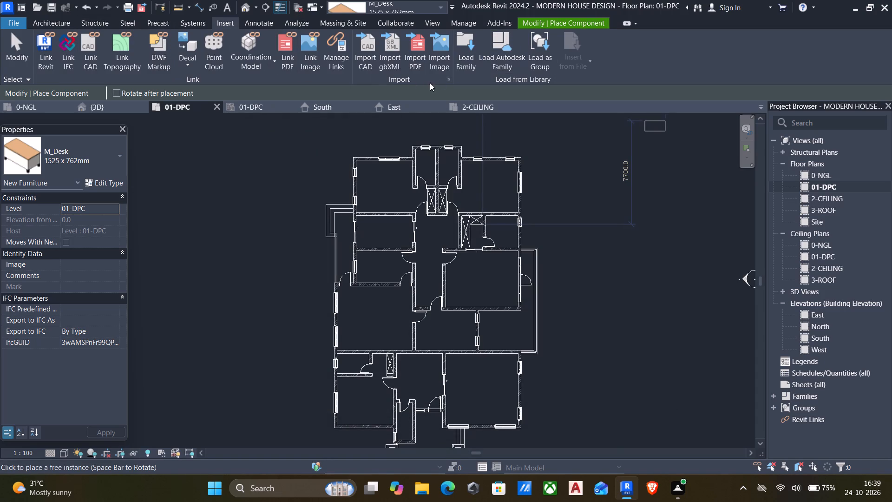
left_click(464, 57)
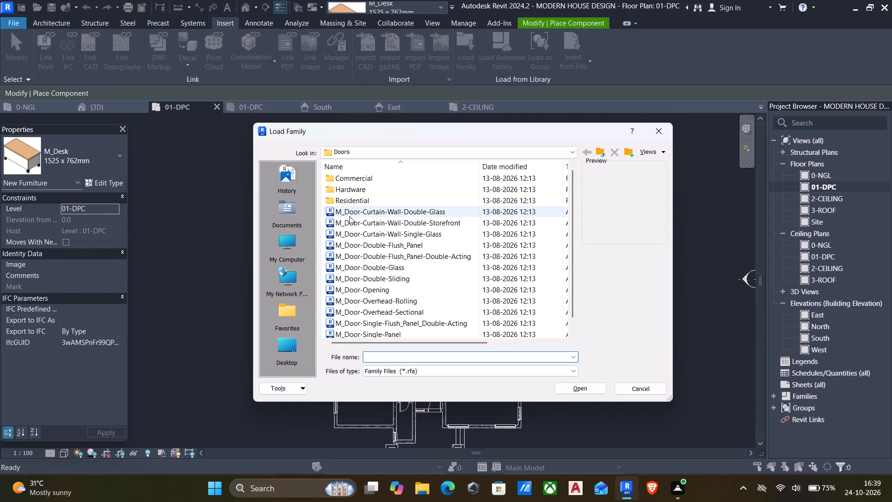
left_click(290, 347)
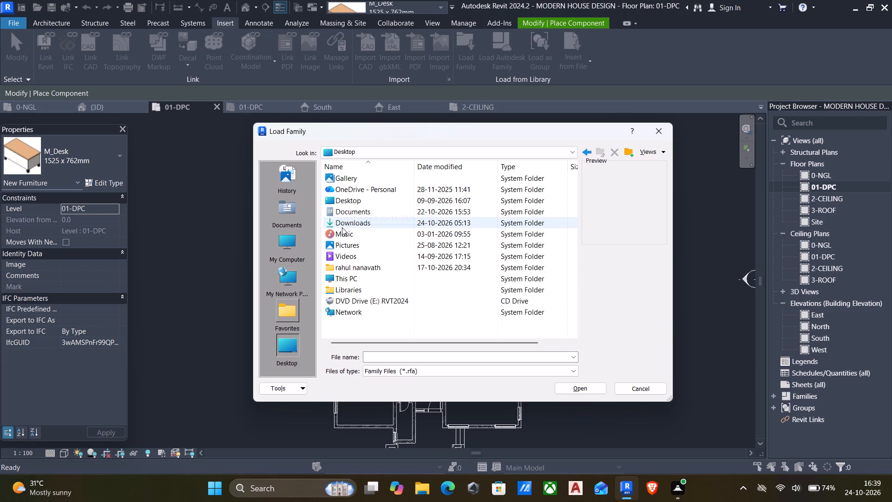
double_click(343, 227)
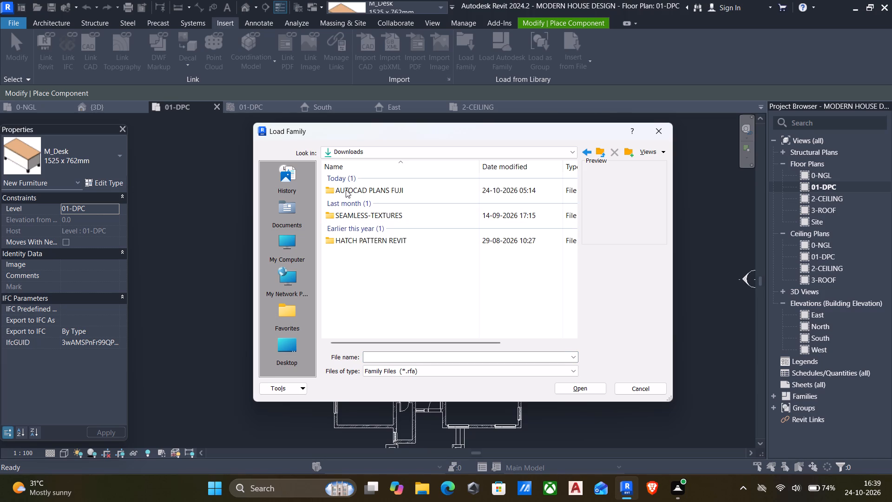
double_click(346, 190)
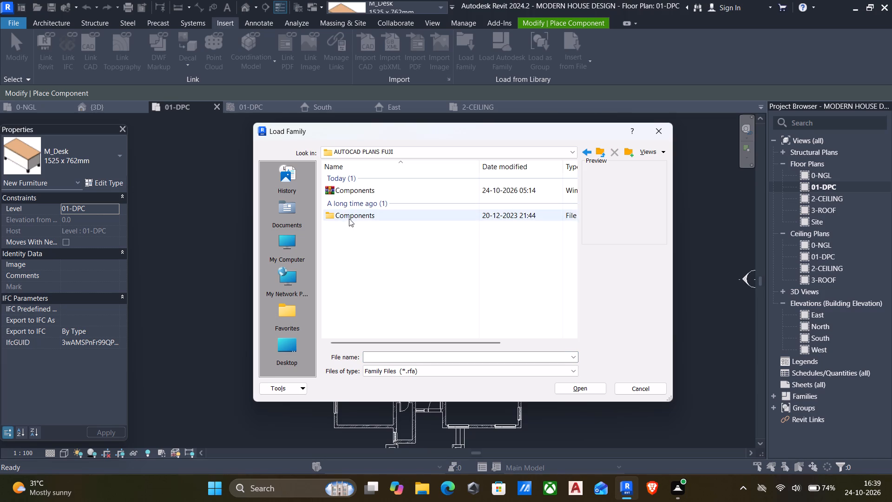
double_click(348, 216)
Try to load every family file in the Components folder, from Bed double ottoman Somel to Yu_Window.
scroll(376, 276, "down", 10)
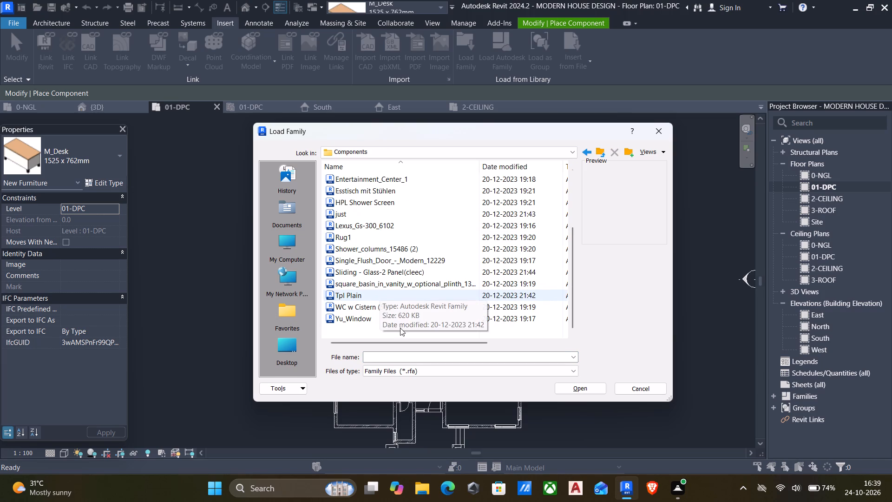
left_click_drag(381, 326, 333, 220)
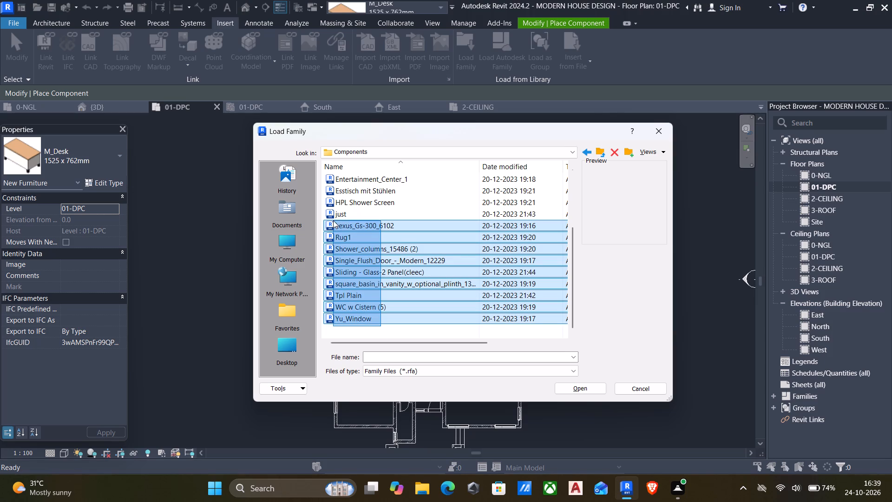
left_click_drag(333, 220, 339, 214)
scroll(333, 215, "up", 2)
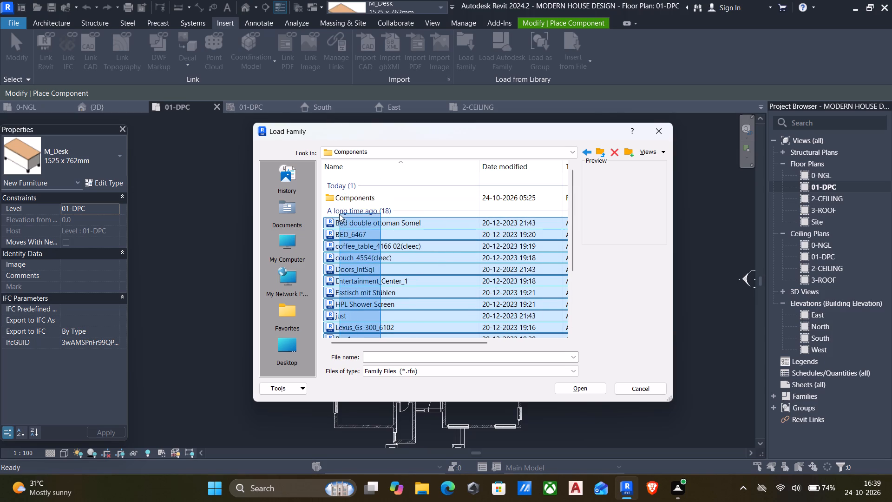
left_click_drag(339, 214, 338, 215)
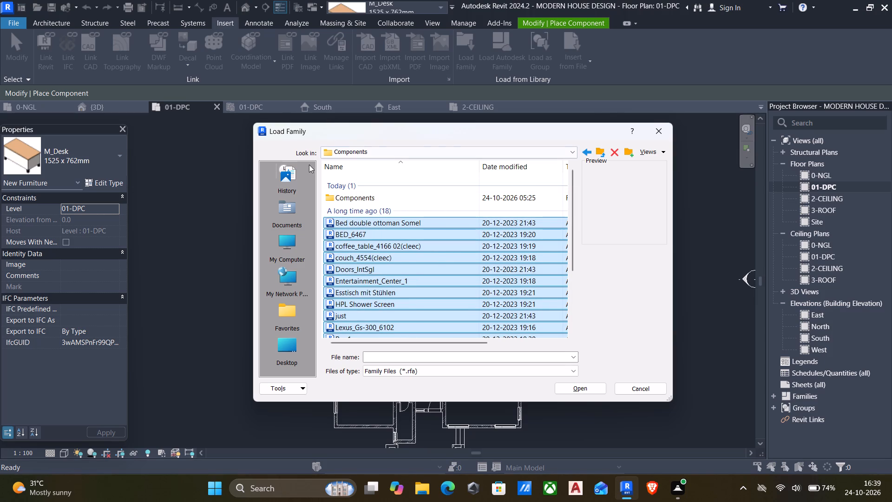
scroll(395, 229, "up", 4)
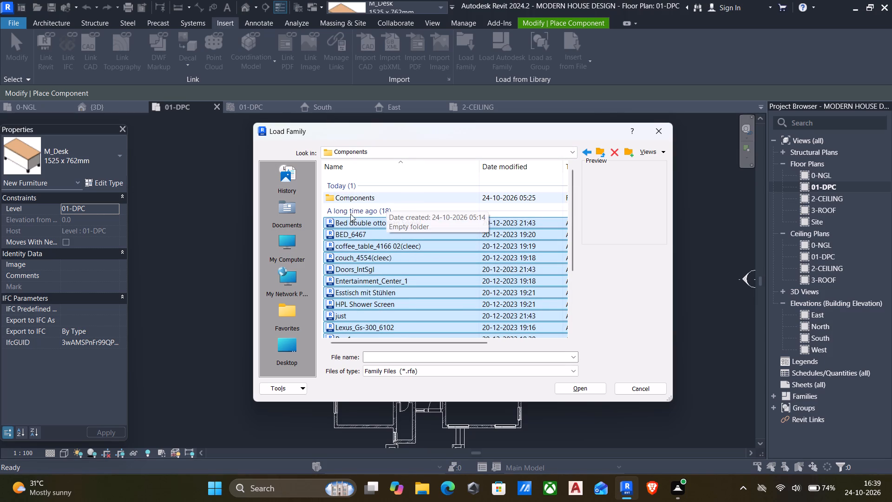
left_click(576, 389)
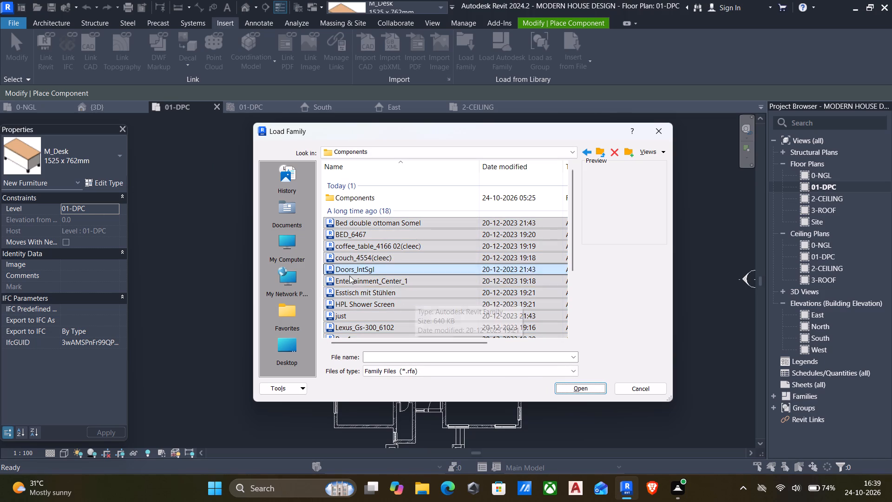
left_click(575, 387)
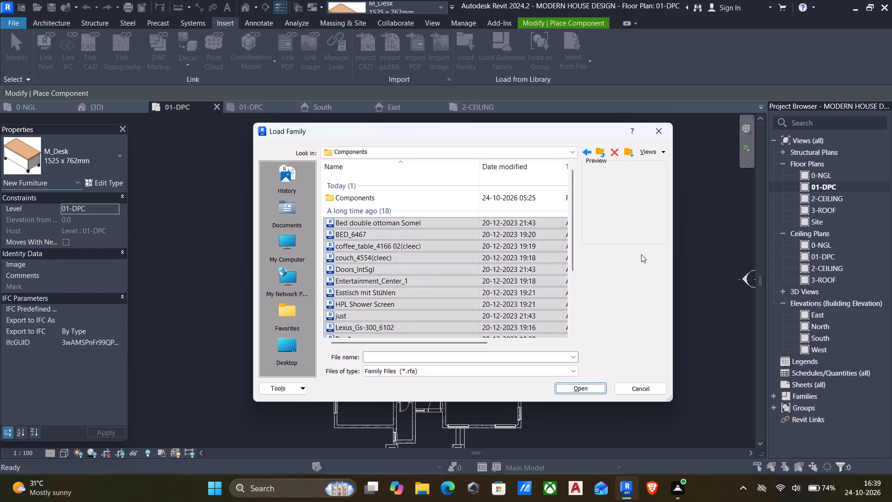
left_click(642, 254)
Load the families from BED_6467 through Yu_Window in the Components folder, leaving out Bed double ottoman Somel.
left_click(355, 228)
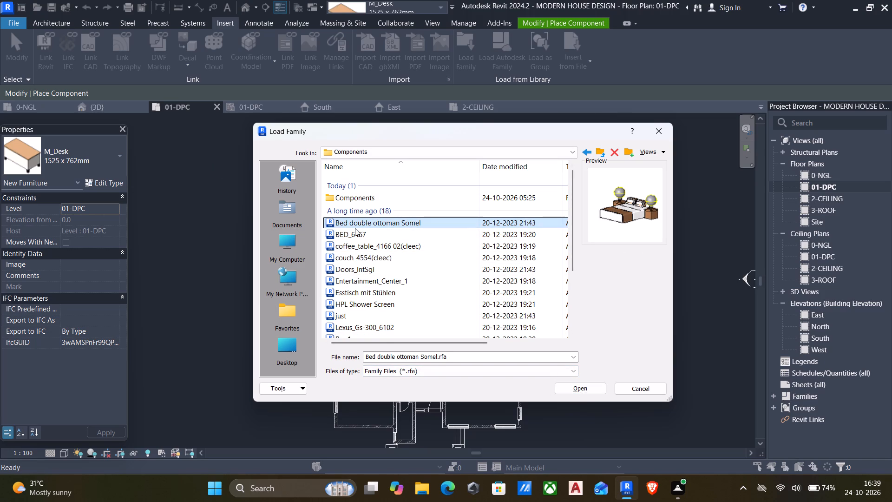
scroll(425, 278, "down", 9)
left_click_drag(414, 327, 365, 271)
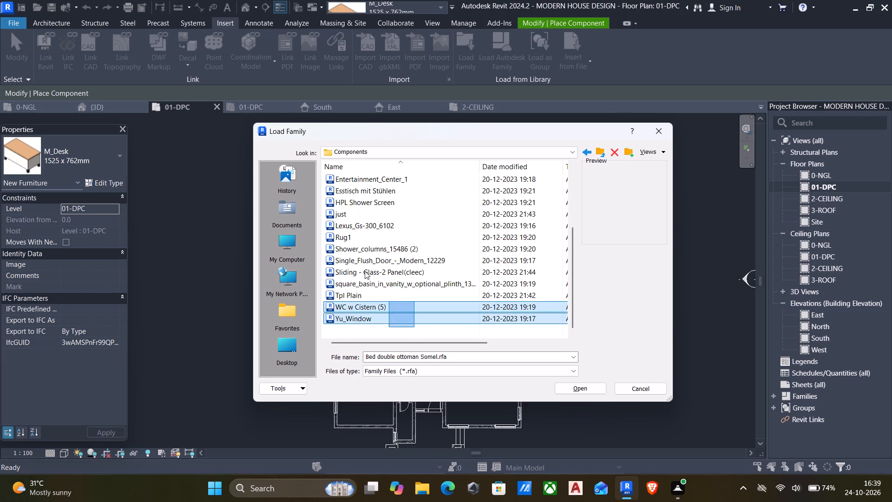
left_click_drag(365, 271, 343, 156)
scroll(343, 233, "up", 5)
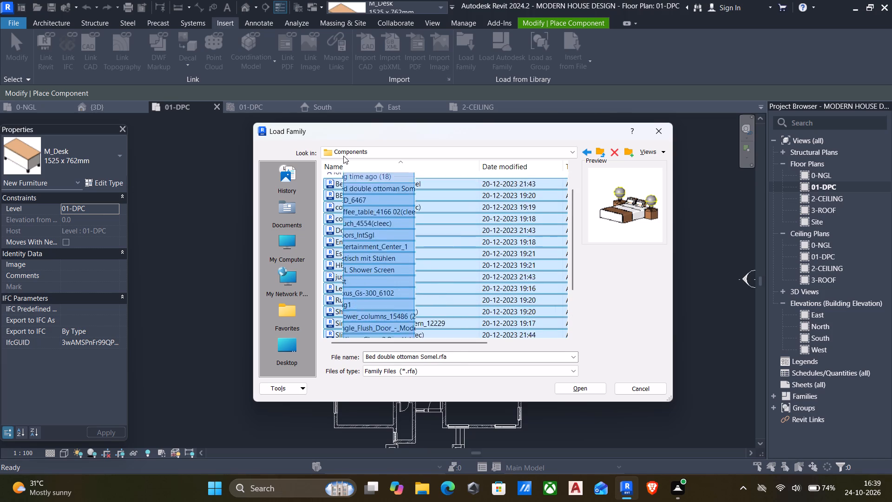
left_click_drag(343, 156, 345, 218)
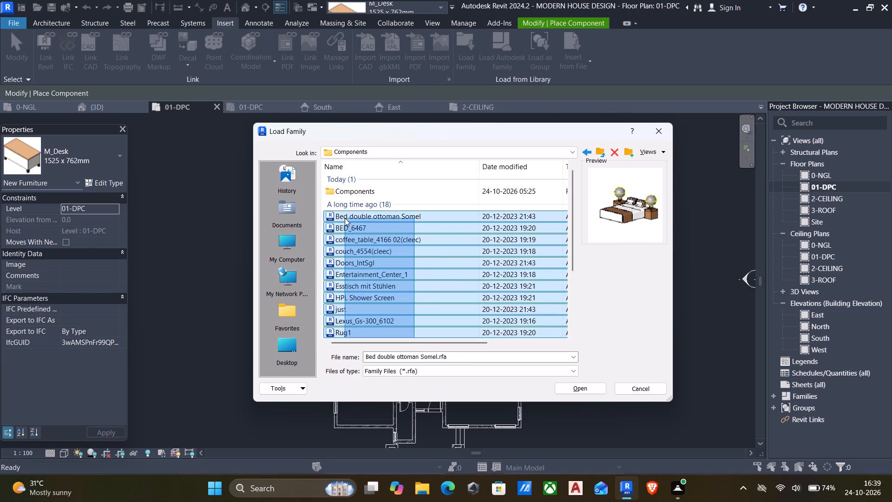
left_click_drag(345, 218, 344, 228)
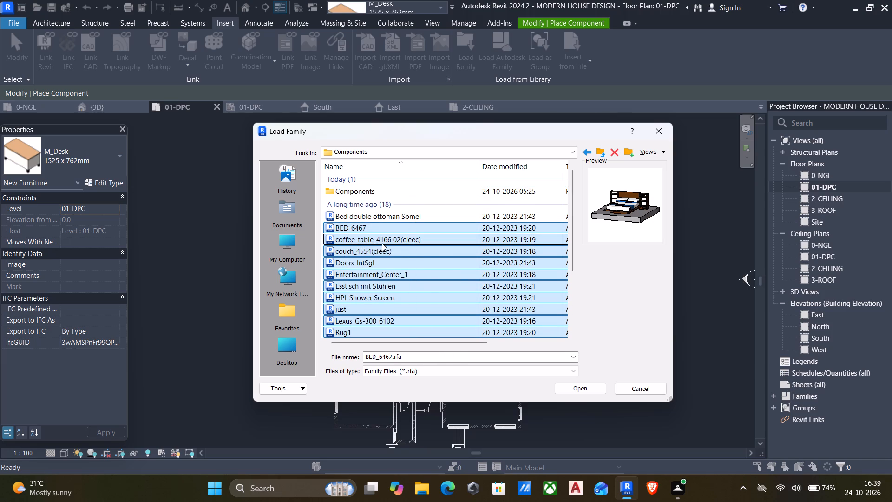
left_click(567, 387)
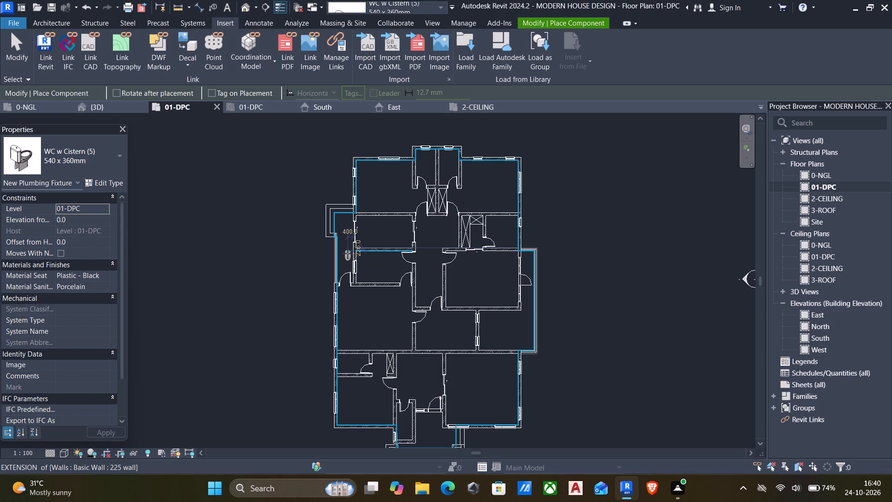
Place a WC w Cistern (5) 540 x 360mm in the west top bathroom, rotated so its cistern backs onto the shared partition wall.
left_click(87, 164)
scroll(91, 245, "down", 6)
scroll(77, 319, "up", 3)
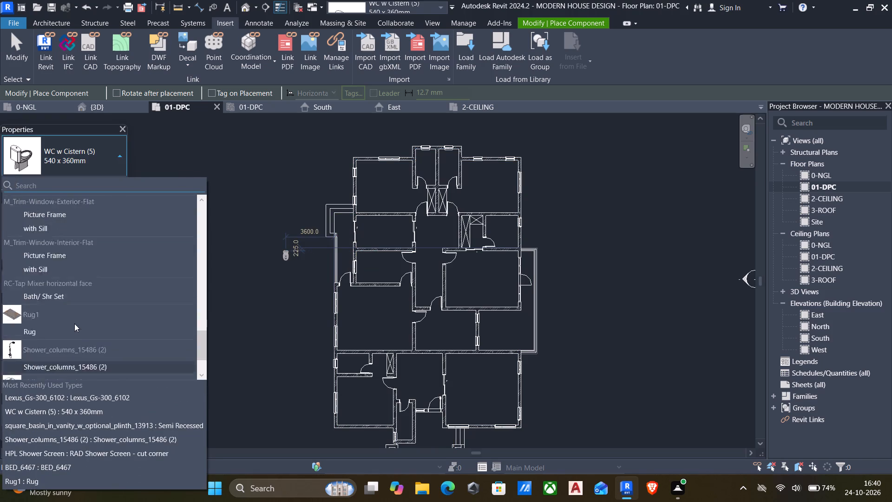
scroll(74, 324, "up", 2)
scroll(72, 324, "up", 20)
scroll(72, 324, "up", 5)
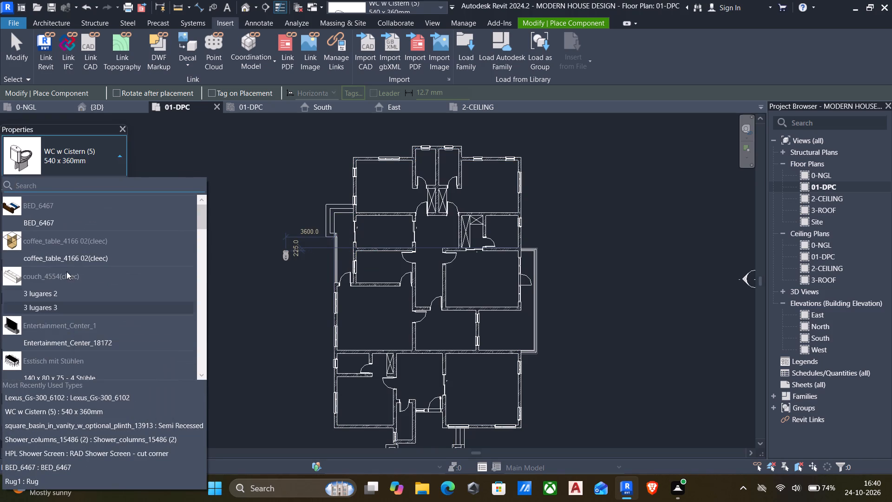
scroll(65, 248, "down", 6)
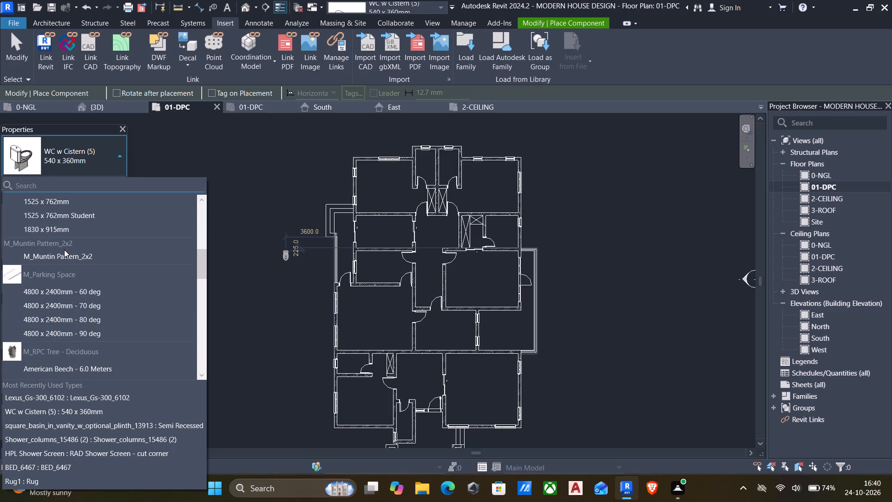
scroll(64, 250, "down", 12)
scroll(47, 306, "down", 4)
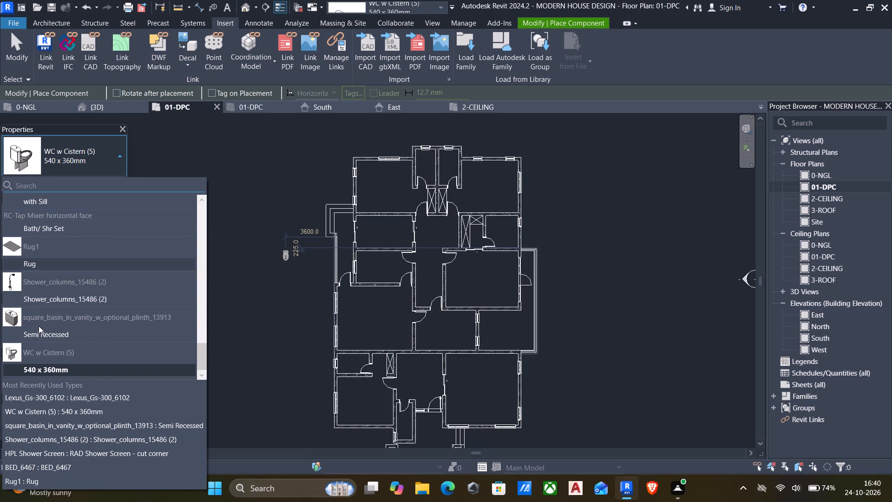
left_click(37, 367)
scroll(478, 194, "up", 4)
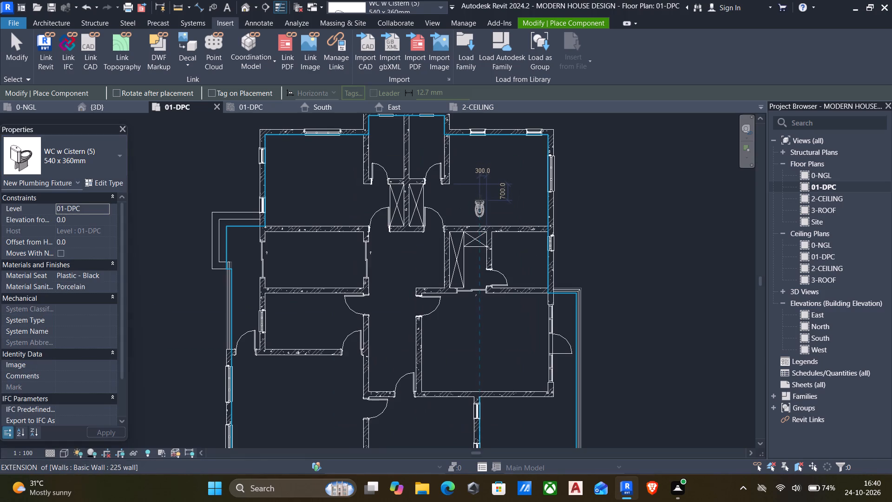
scroll(484, 201, "up", 3)
middle_click_drag(484, 201, 484, 209)
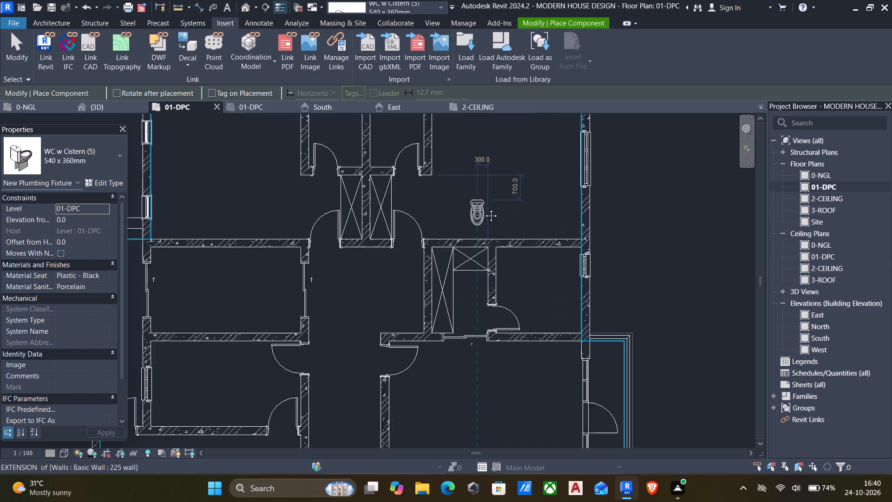
middle_click_drag(484, 209, 493, 390)
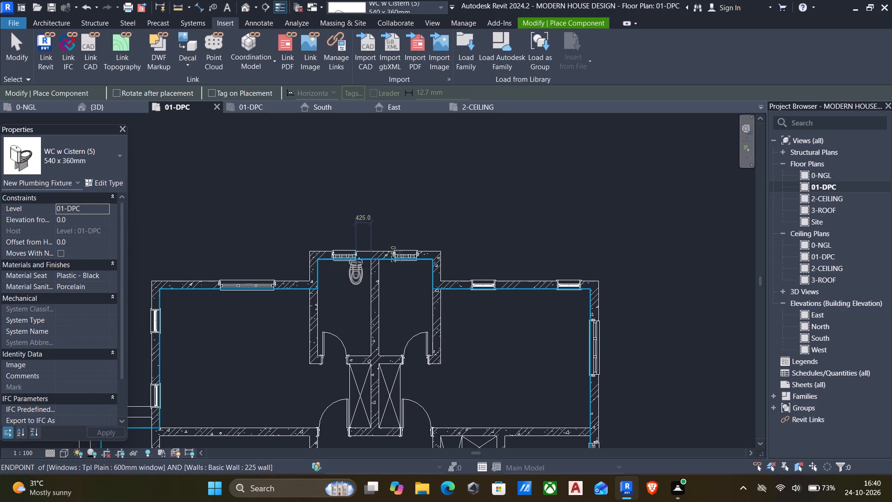
scroll(357, 263, "up", 4)
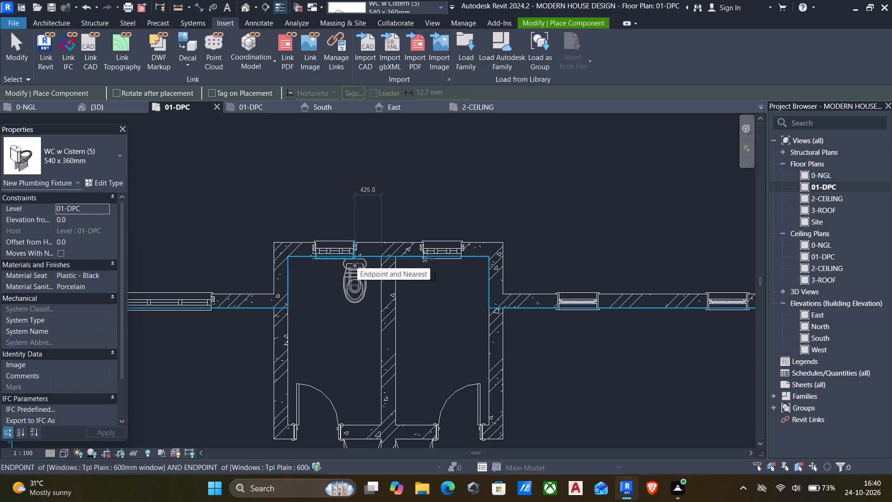
scroll(357, 263, "up", 4)
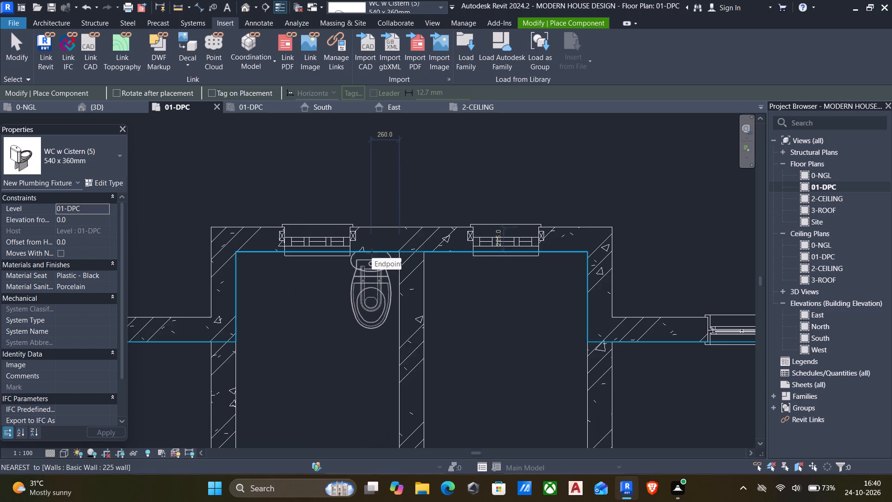
key("space")
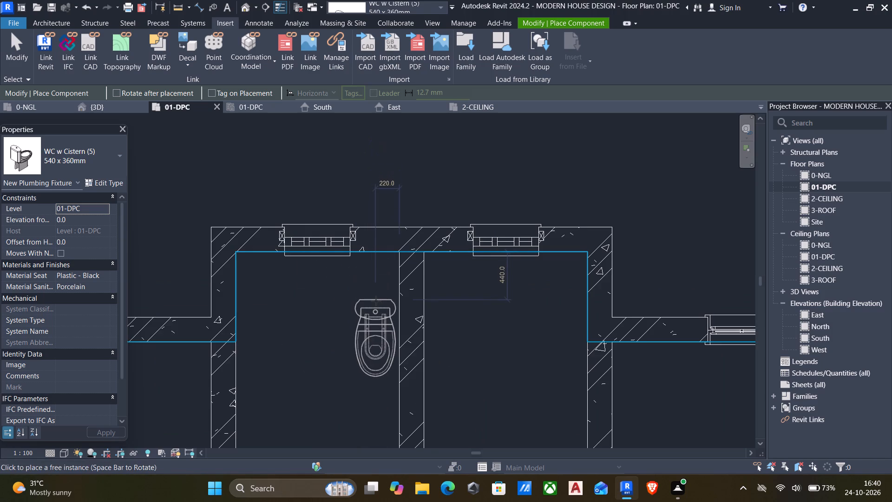
key("space")
key("space")
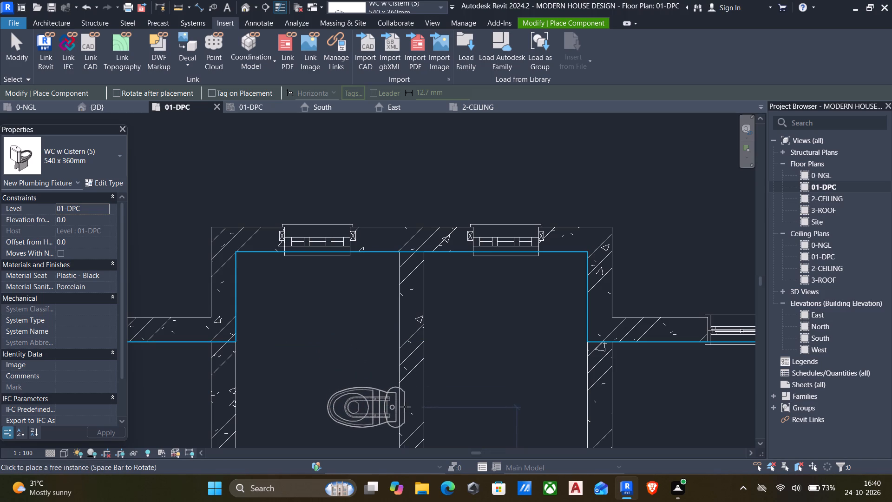
left_click(398, 411)
Place Shower_columns_15486 (2) on the shared partition wall between the toilet and the window wall, with its head facing into the bathroom.
left_click(37, 150)
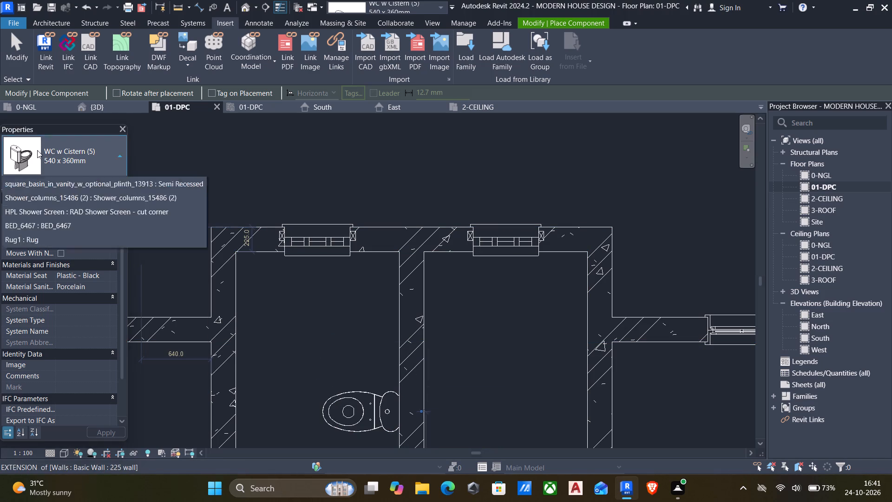
left_click(56, 297)
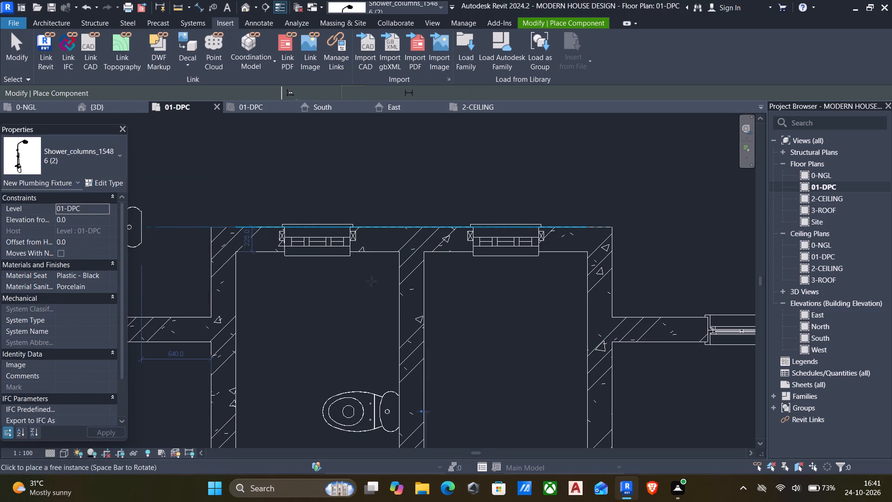
key("space")
key("space")
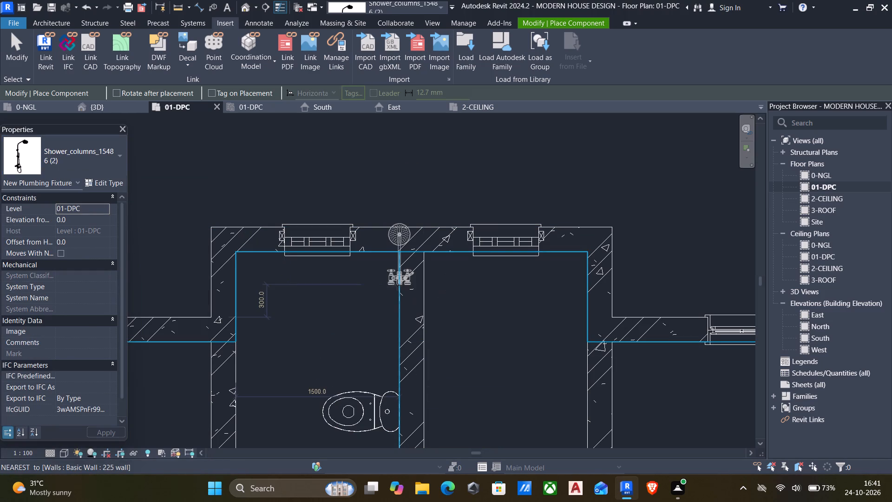
key("space")
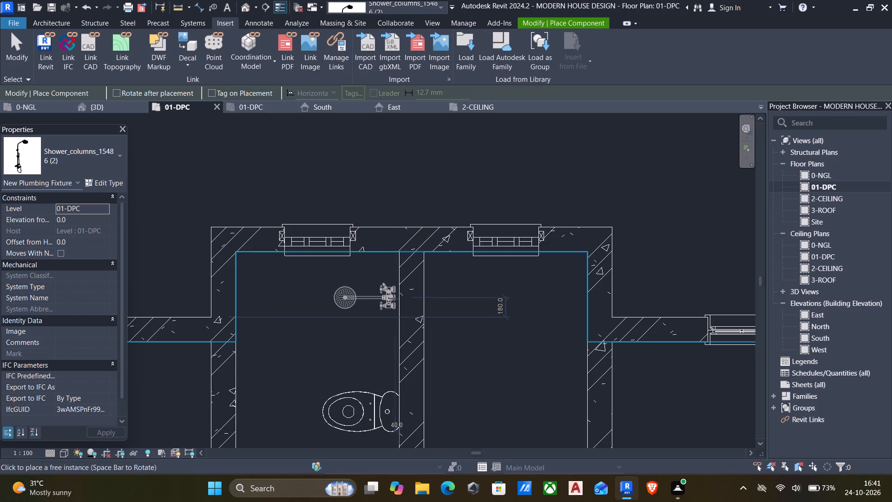
left_click(399, 298)
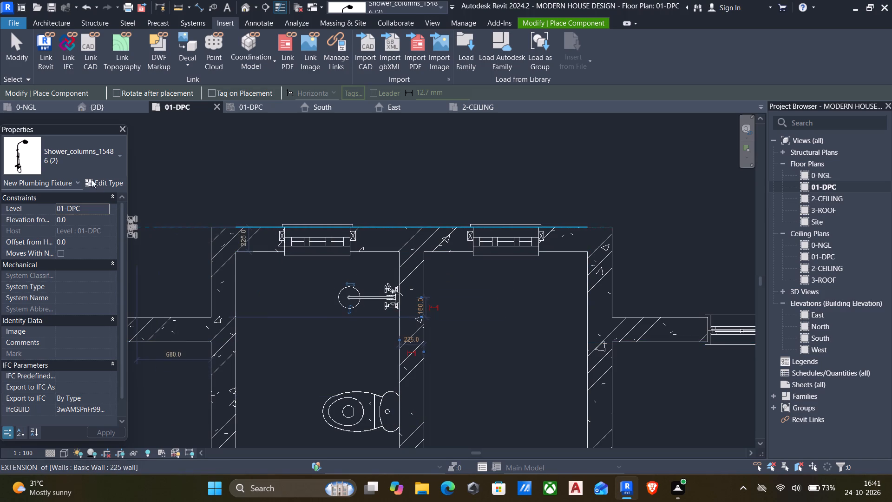
Look through the component types for a washbasin, searching for "sink", and clear the search.
left_click(72, 156)
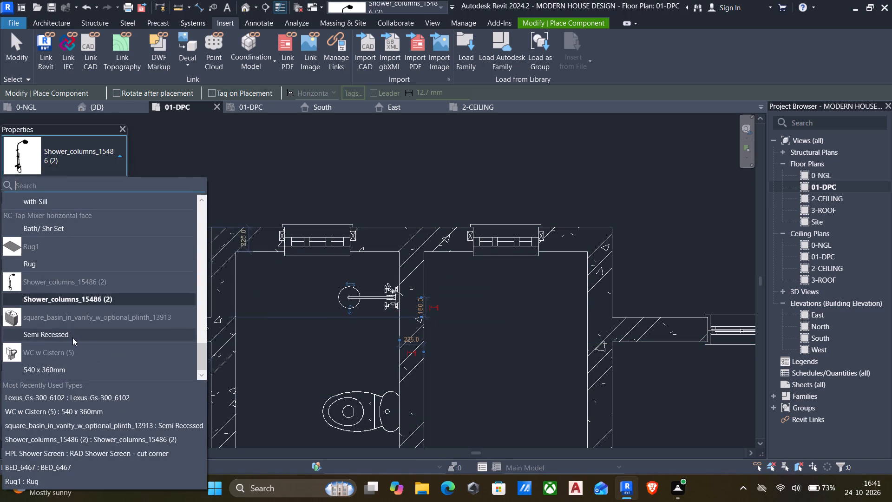
scroll(58, 346, "down", 4)
scroll(56, 351, "up", 4)
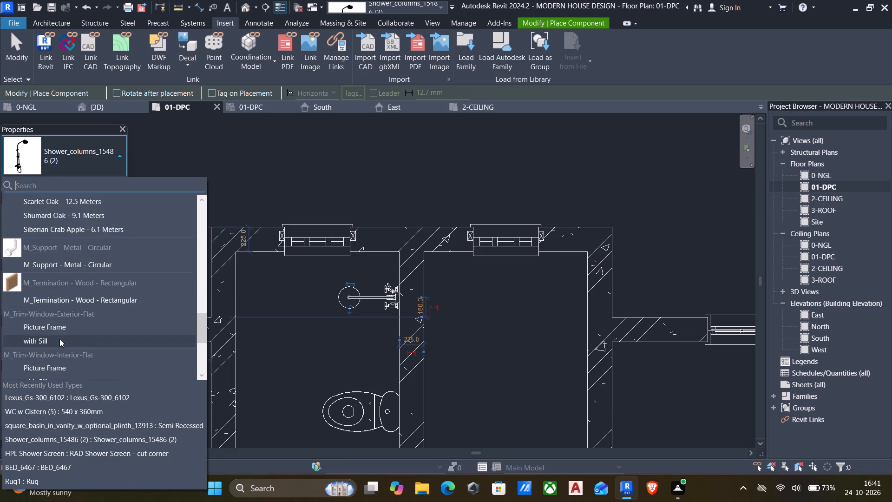
scroll(59, 339, "up", 1)
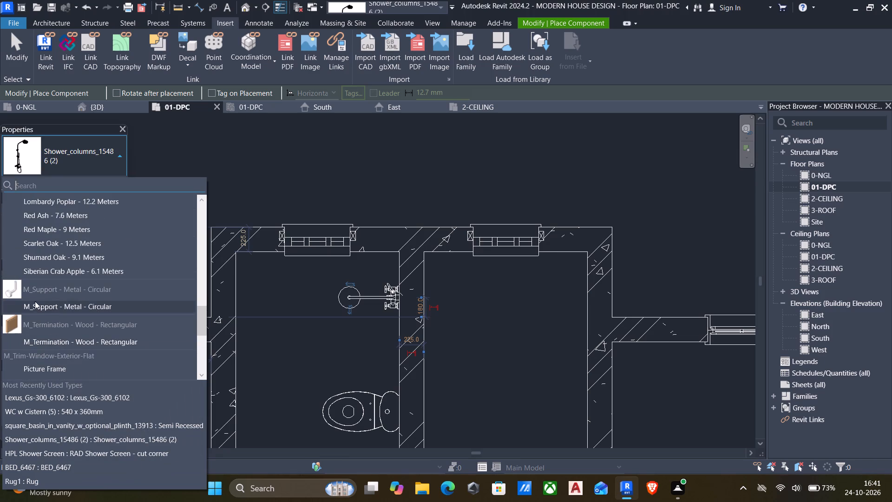
scroll(54, 300, "up", 17)
left_click(78, 180)
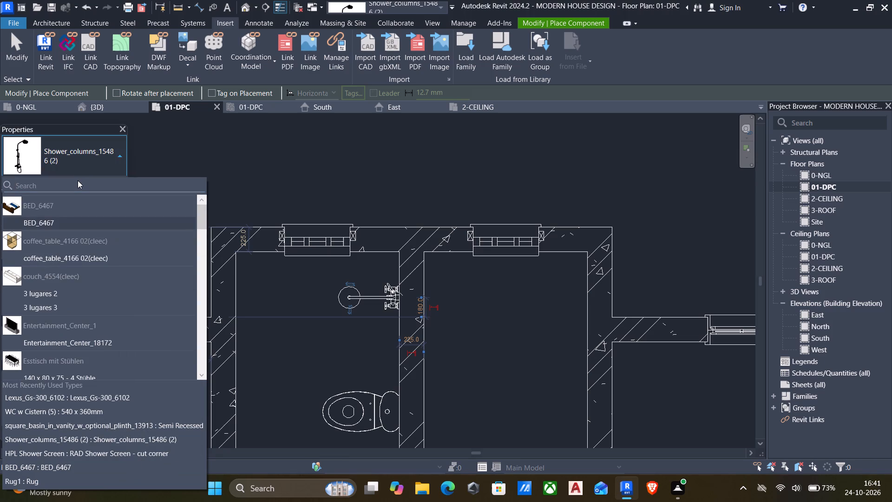
type("sink")
key("BackSpace")
key("BackSpace")
key("BackSpace")
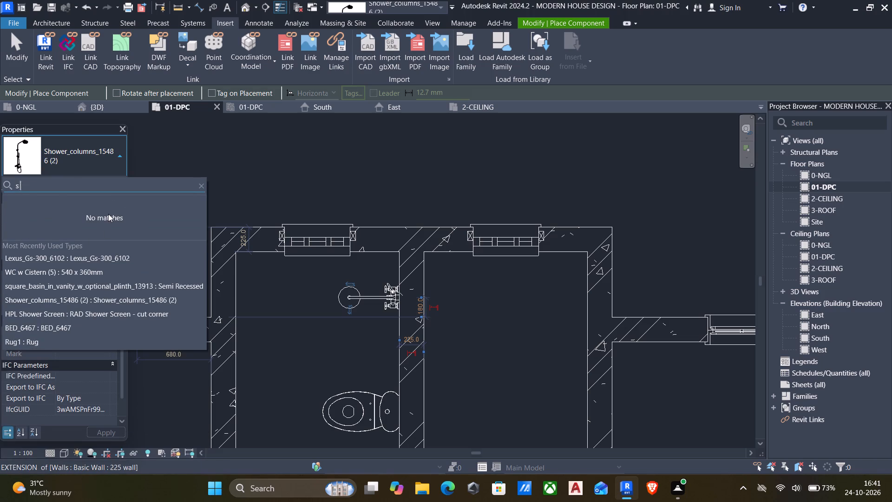
key("BackSpace")
Place the Semi Recessed square basin in vanity against the bathroom's outer side wall, rotated to face the toilet, and finish placing components.
scroll(35, 238, "down", 19)
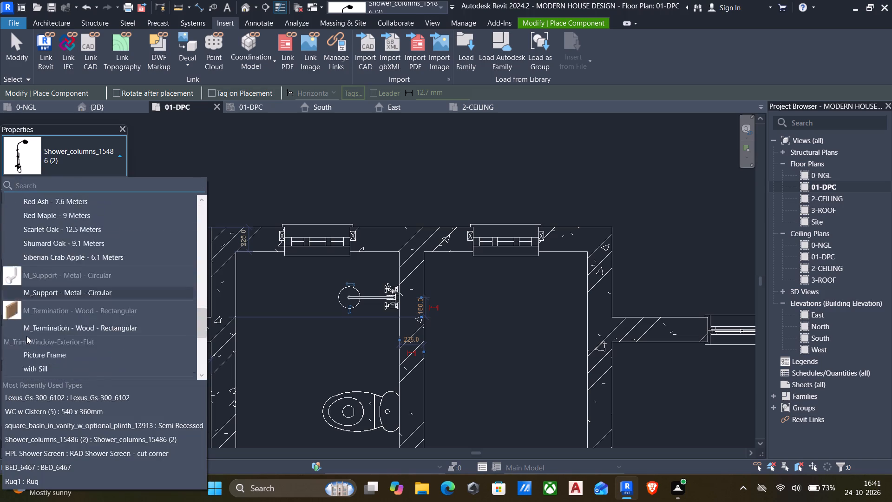
scroll(26, 336, "down", 9)
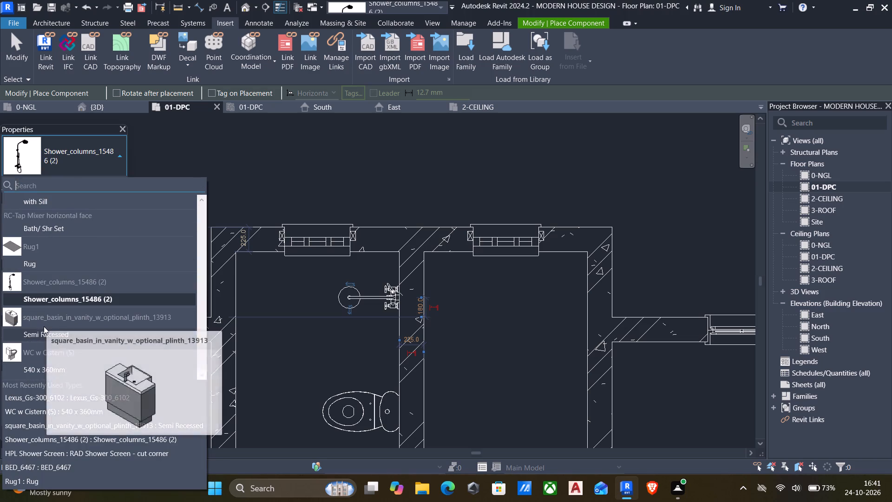
left_click(43, 333)
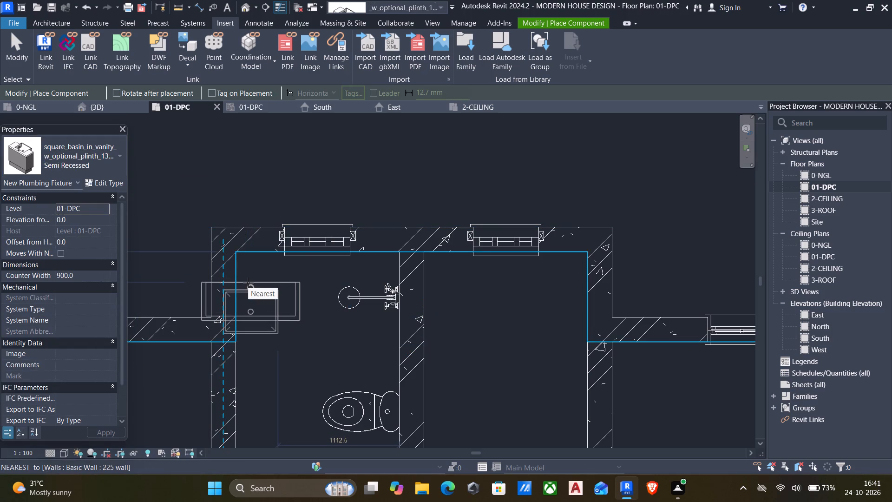
scroll(248, 283, "up", 4)
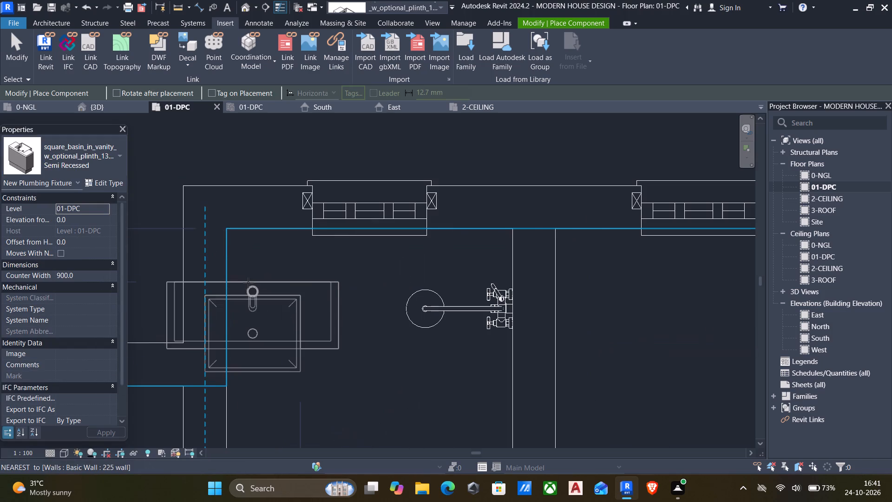
key("space")
scroll(256, 284, "down", 2)
scroll(243, 344, "down", 4)
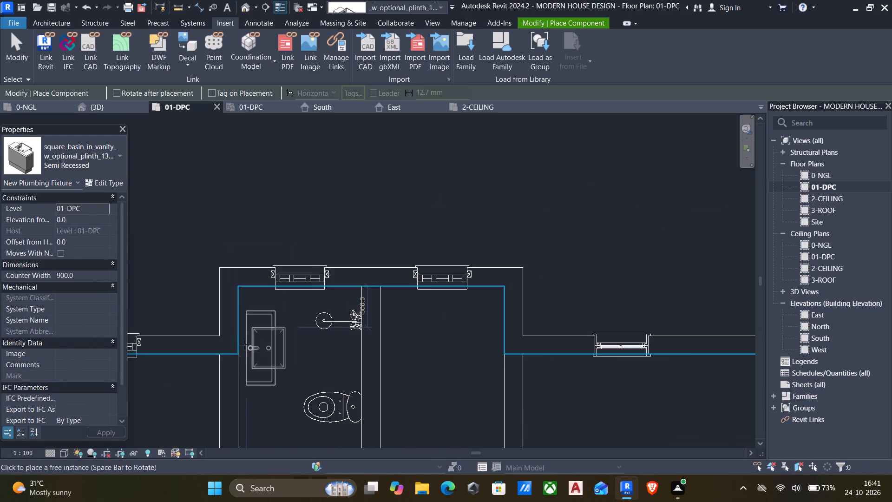
middle_click_drag(245, 345, 250, 250)
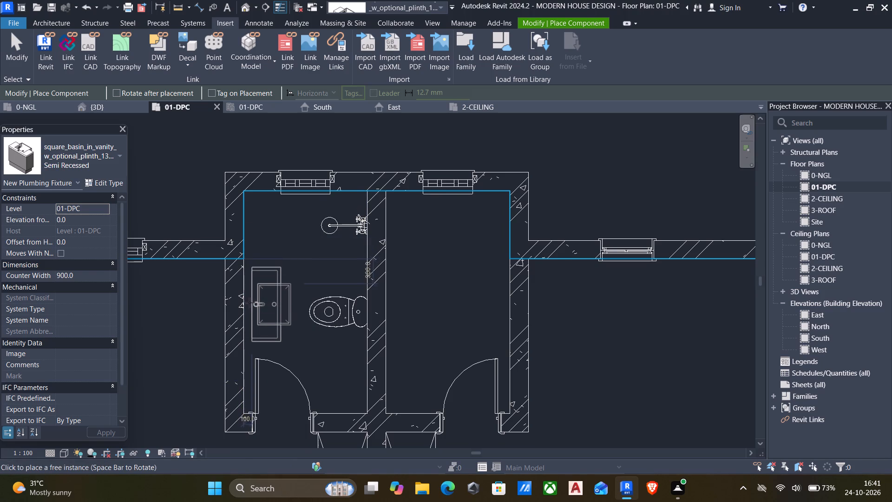
left_click(246, 301)
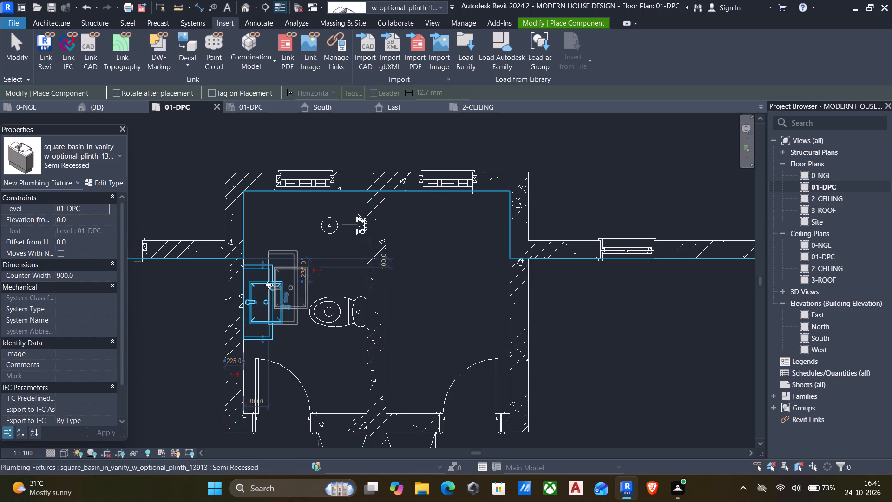
key("Escape")
key("Escape")
Nudge the toilet four increments along the partition wall toward the shower column, and deselect it.
left_click(339, 313)
key("Up")
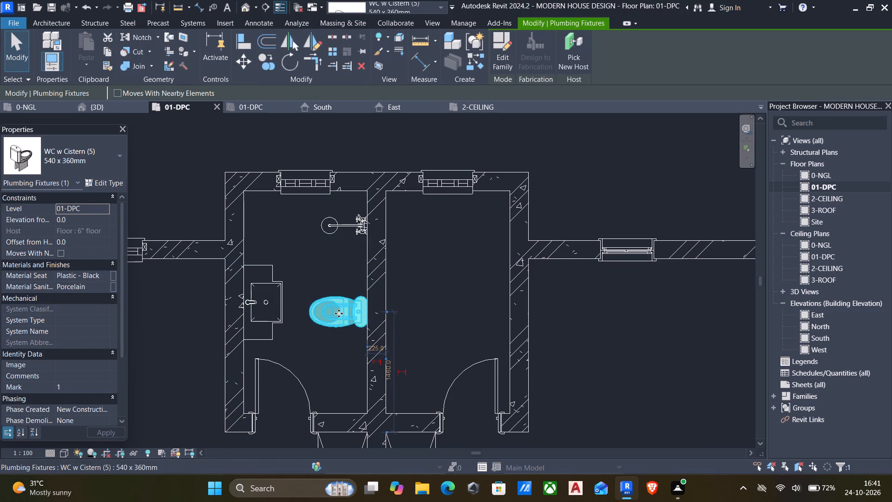
key("Up")
key("Up")
key("Up")
left_click(336, 362)
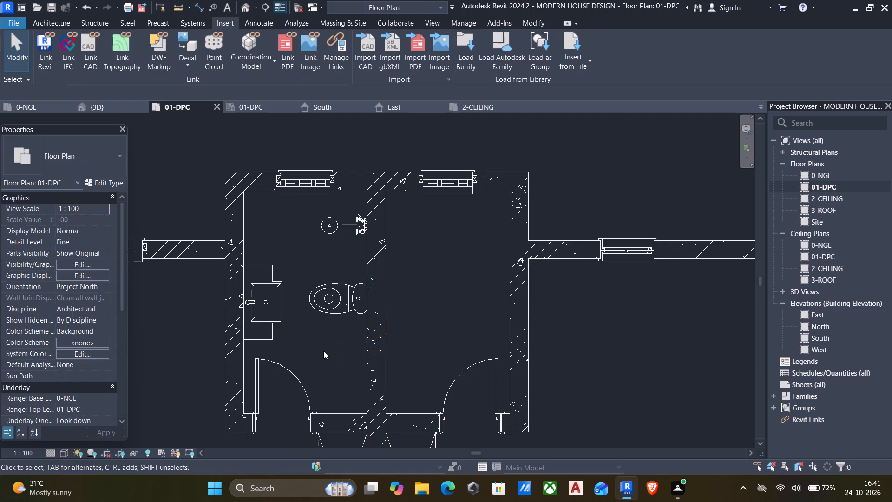
Place the HPL Shower Screen, RAD Shower Screen - cut corner, across the bathroom between shower and basin, about 700 mm from the window wall.
scroll(320, 346, "down", 4)
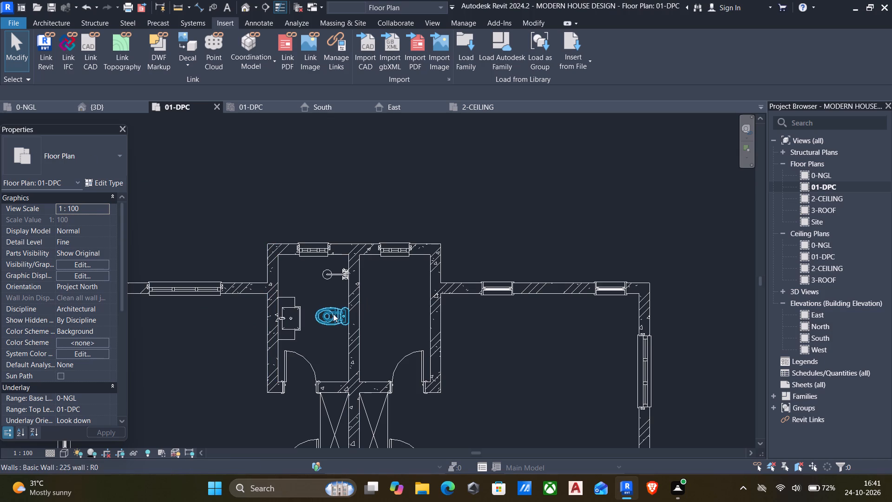
left_click(62, 24)
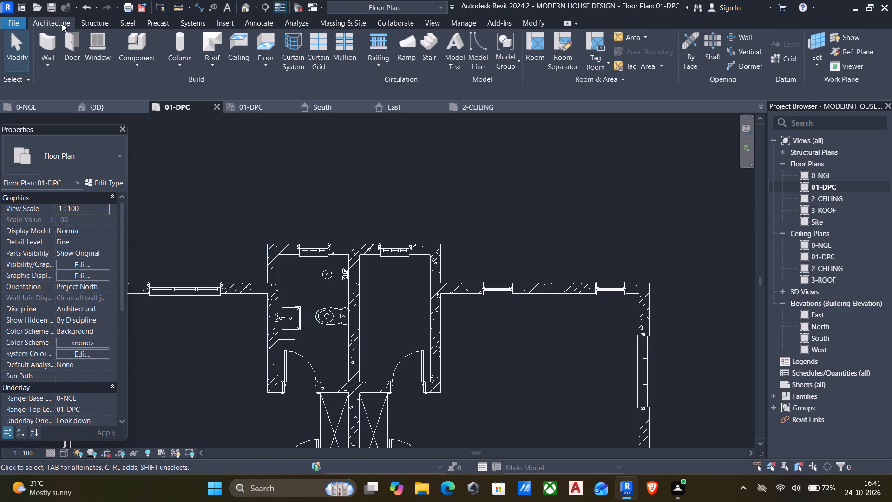
left_click(128, 72)
left_click(155, 88)
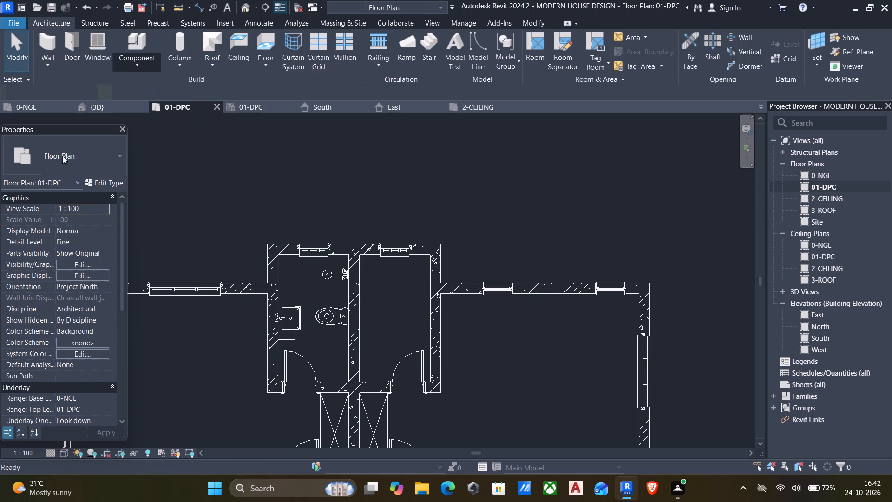
left_click(74, 159)
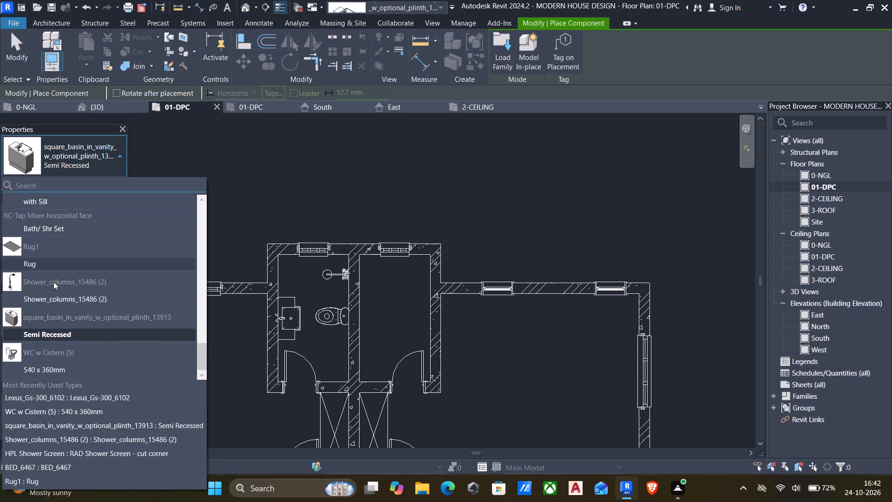
scroll(53, 282, "down", 14)
scroll(50, 342, "up", 5)
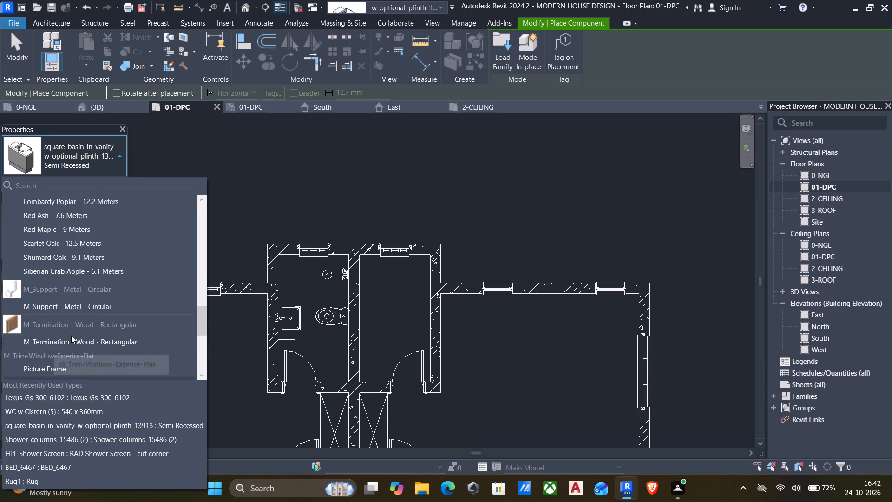
scroll(114, 321, "up", 7)
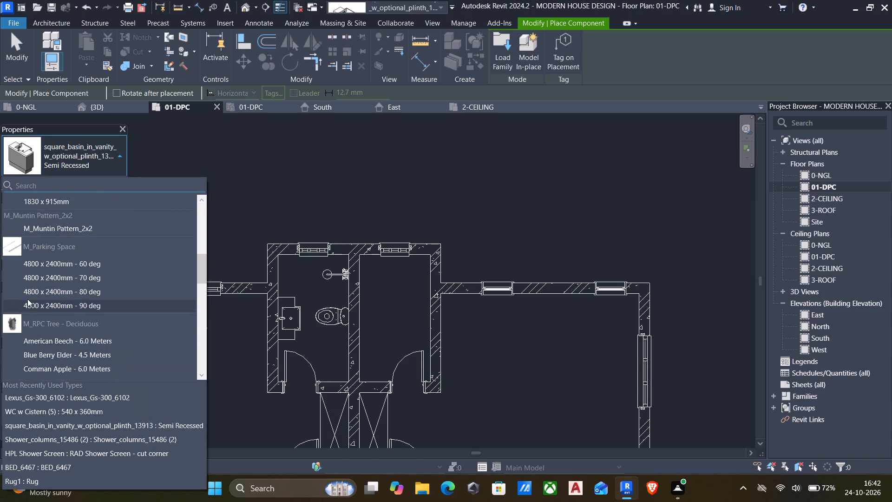
scroll(50, 275, "up", 5)
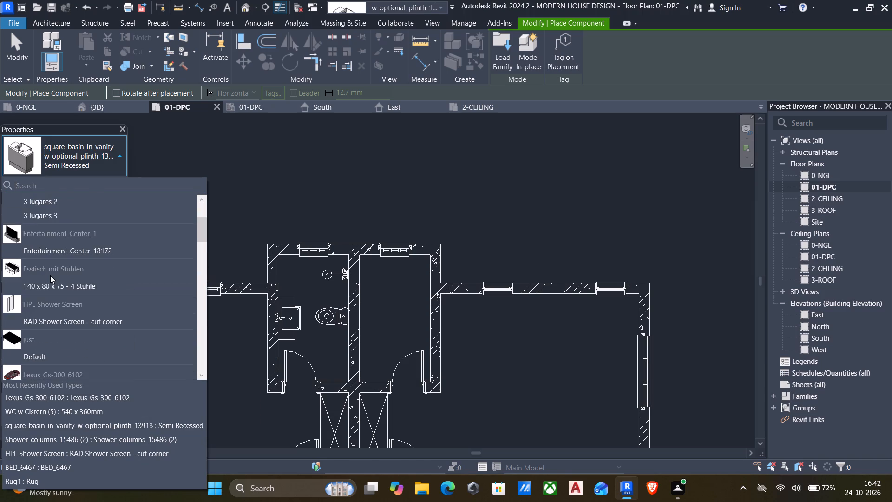
scroll(50, 275, "up", 10)
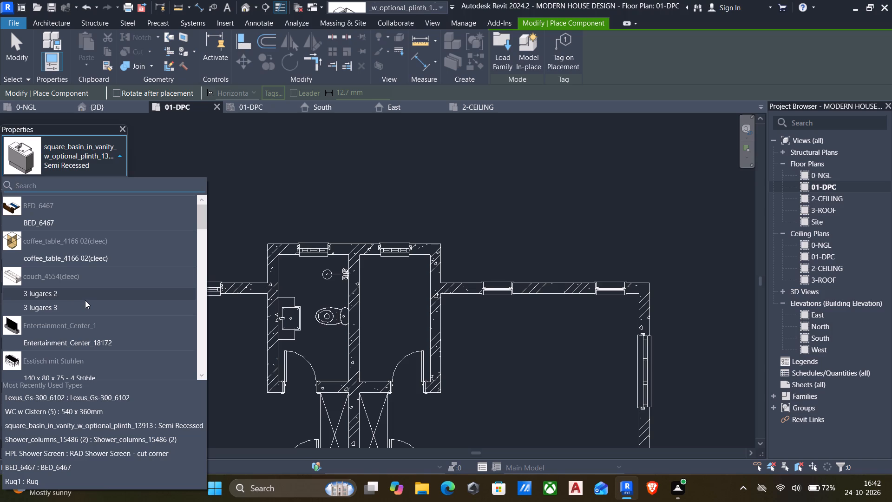
left_click(46, 184)
type("hpl")
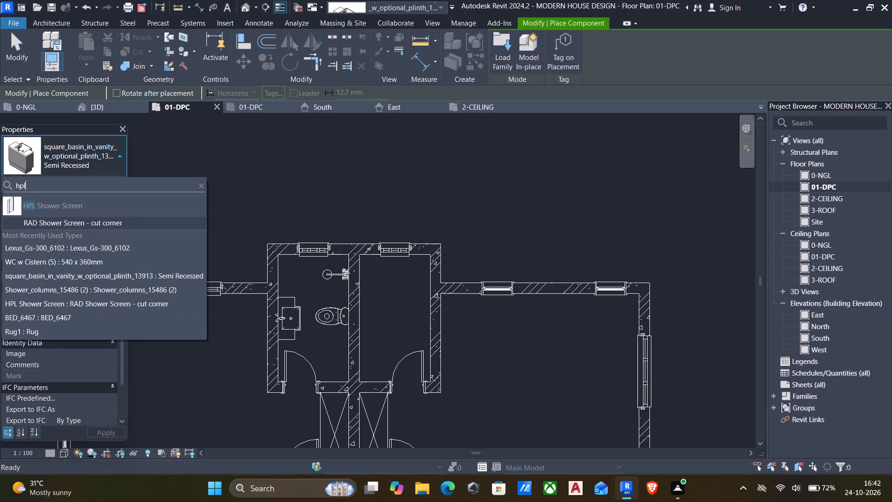
left_click(48, 223)
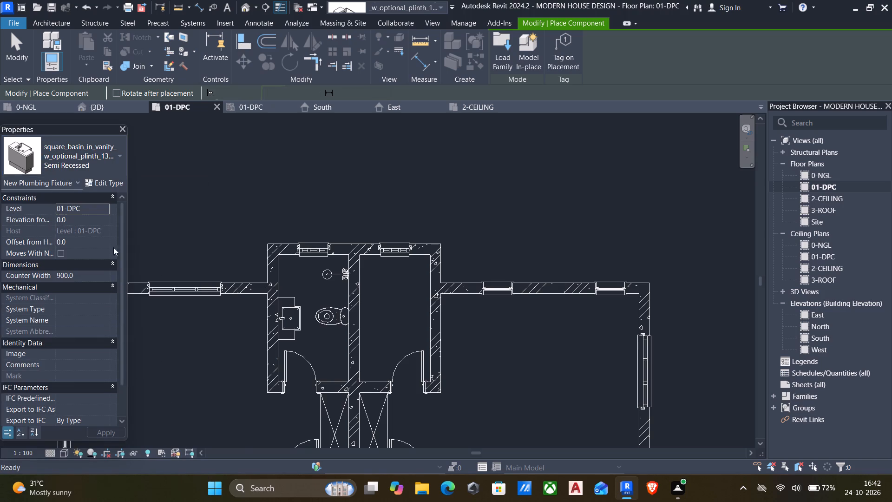
scroll(300, 290, "up", 3)
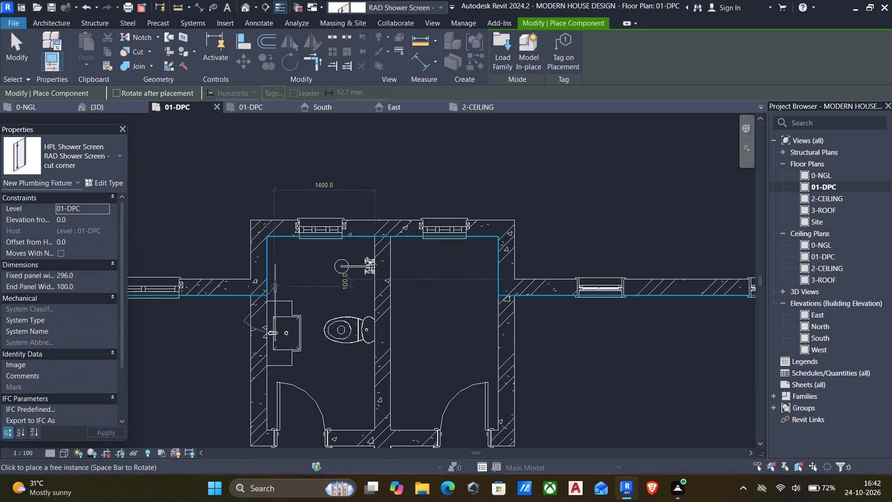
key("space")
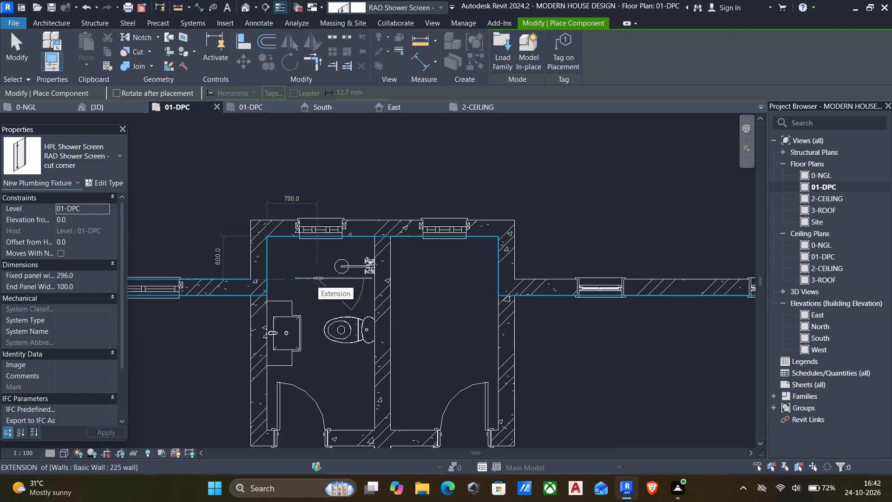
scroll(318, 283, "up", 4)
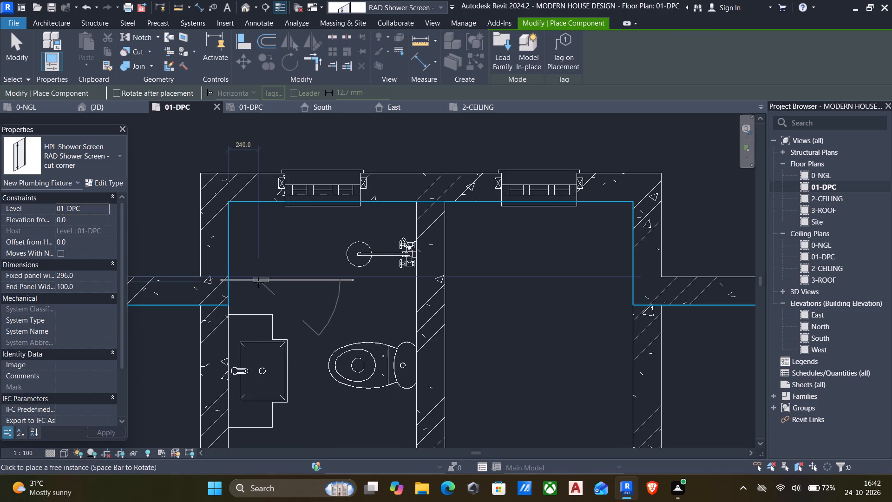
left_click(267, 288)
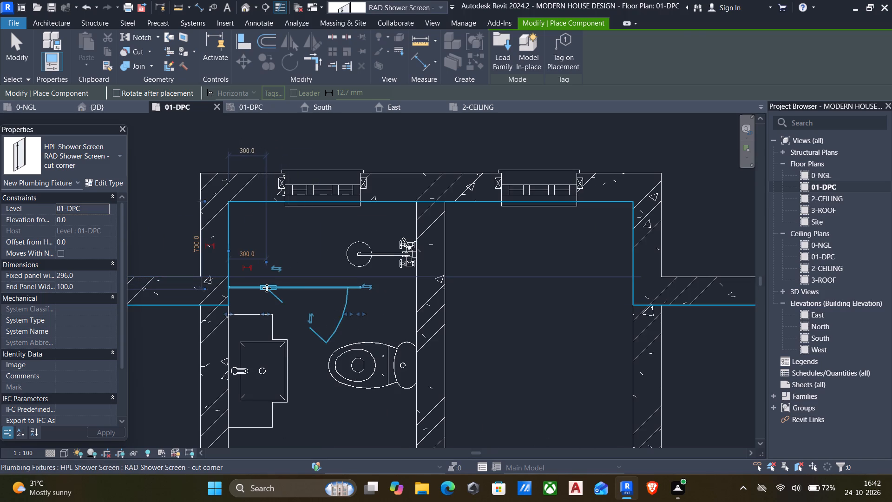
key("Escape")
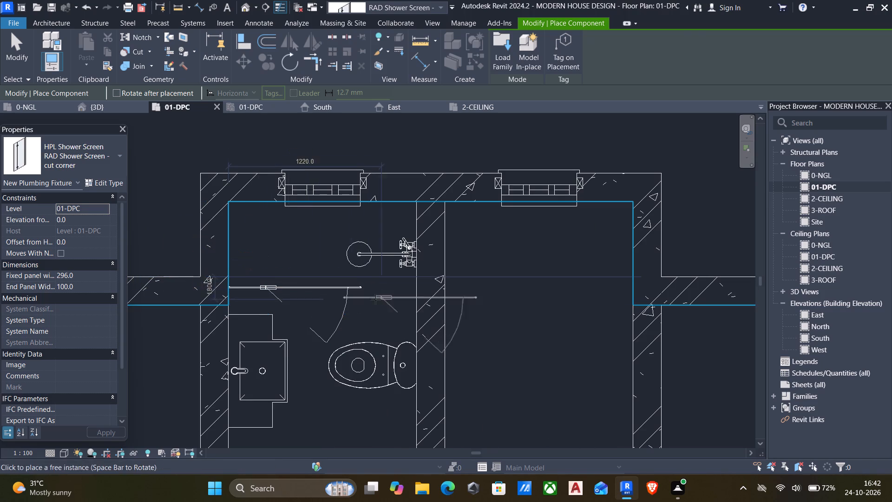
key("Escape")
Stretch the shower screen's end panel to about 545 mm so that it meets the shared partition wall, and deselect the screen.
left_click(354, 287)
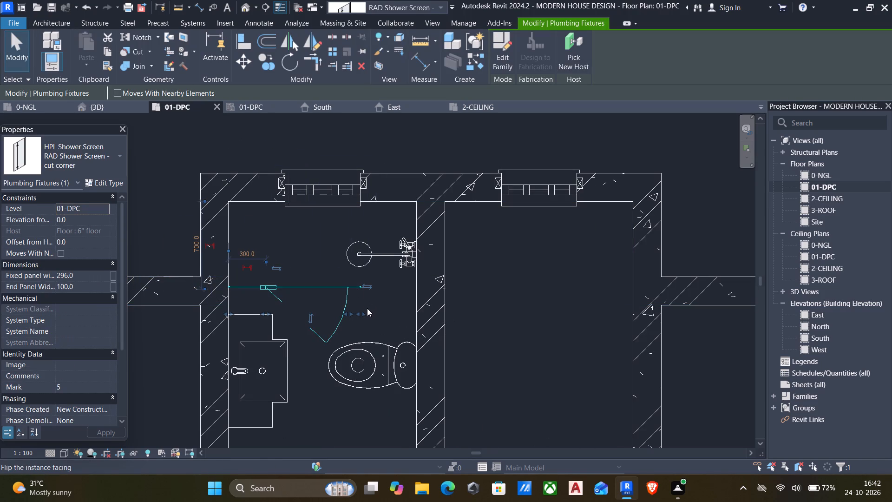
left_click_drag(366, 310, 414, 304)
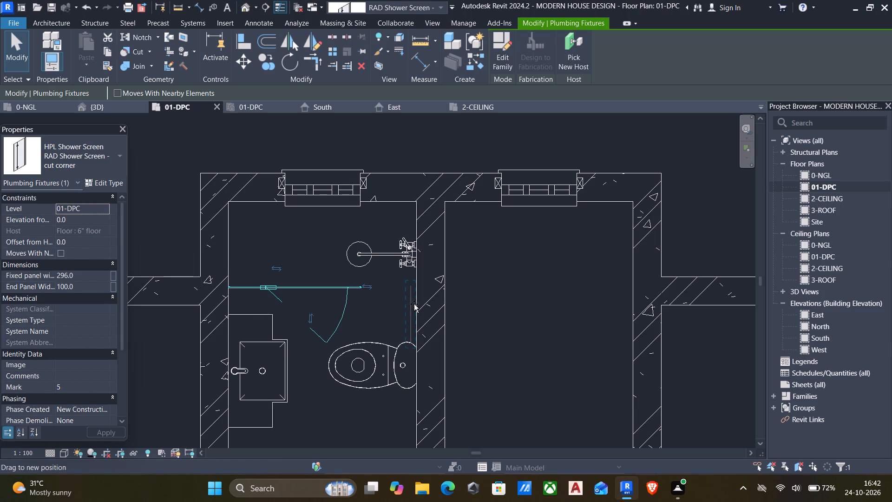
left_click_drag(414, 304, 414, 304)
key("Escape")
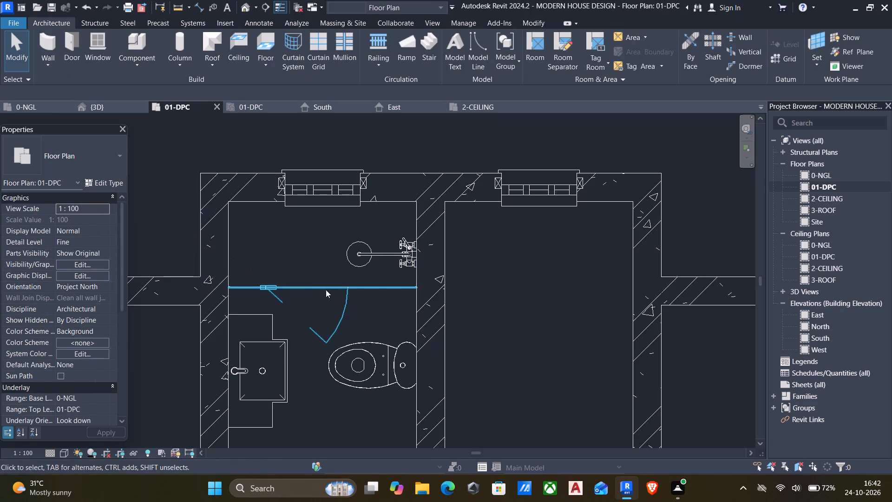
Add an aligned dimension between the window wall's inner face and the shower screen, and finish dimensioning.
type("di")
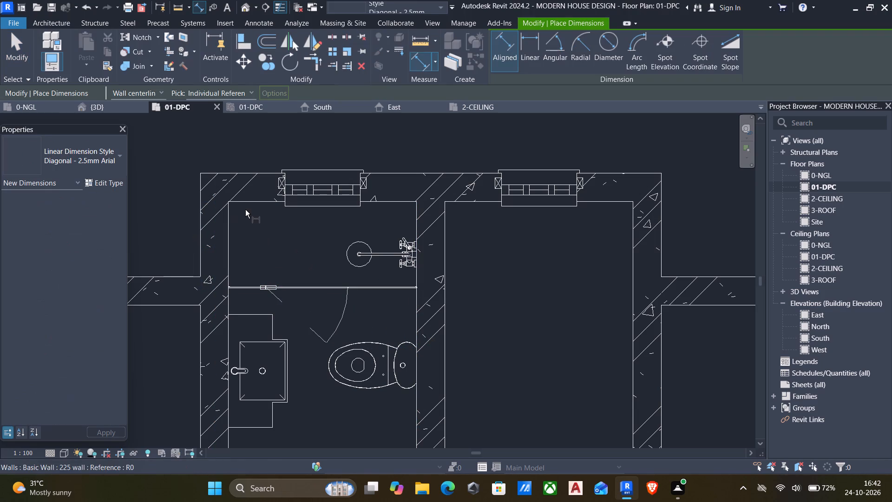
key("Tab")
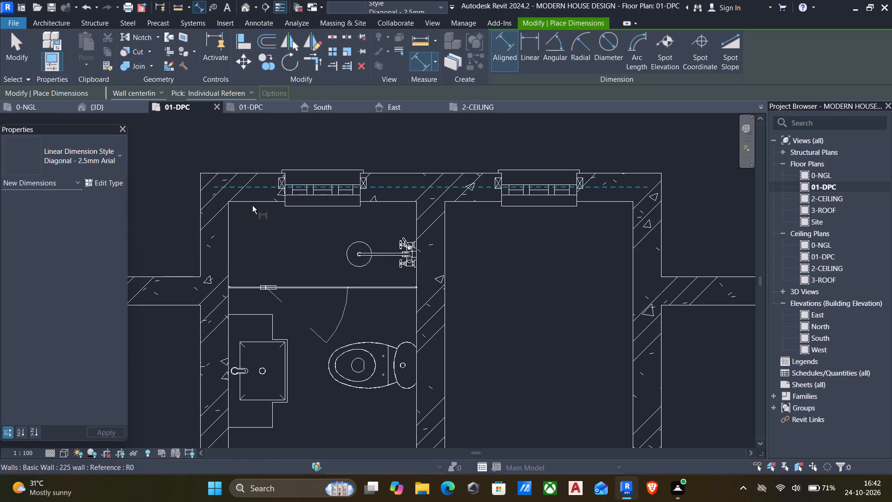
left_click(252, 205)
left_click(248, 287)
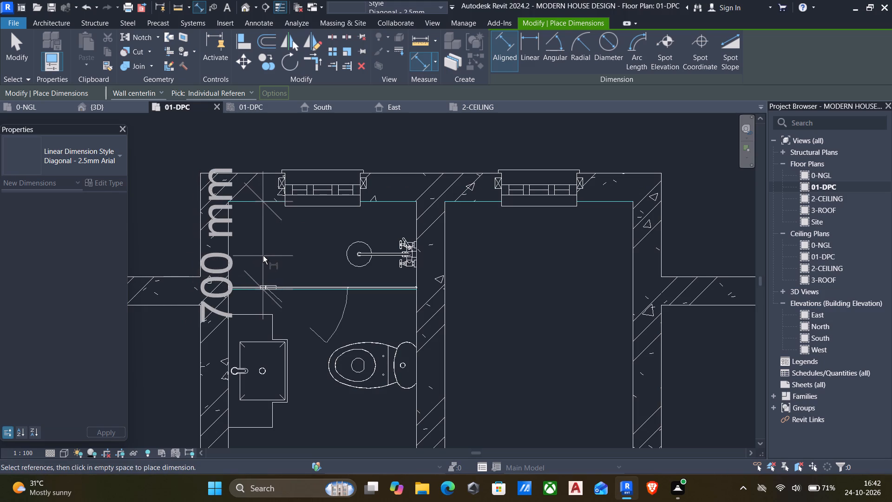
left_click(263, 255)
key("Escape")
key("Escape")
Set the distance from the window wall to the shower screen to 900 mm.
left_click(295, 285)
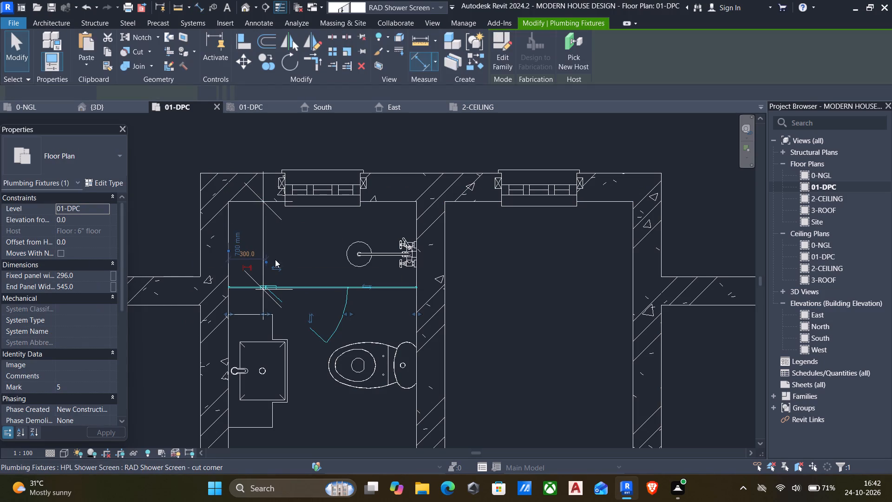
left_click(239, 244)
key("9")
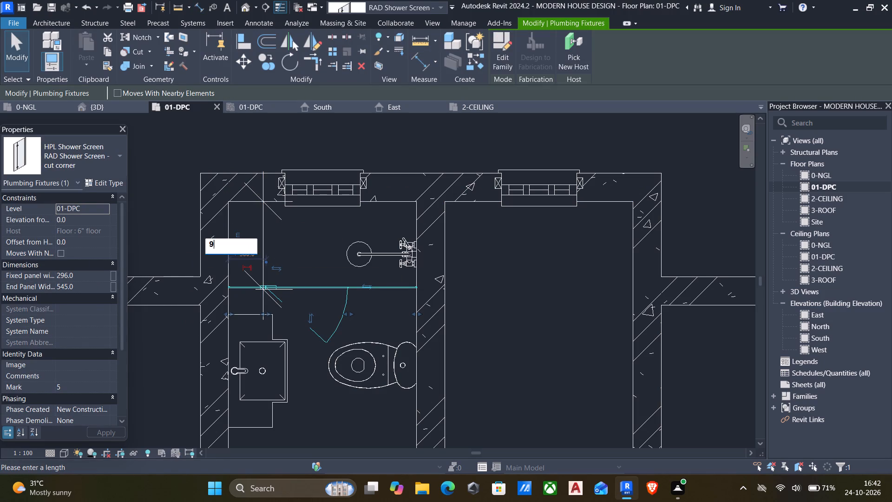
type("00")
key("Return")
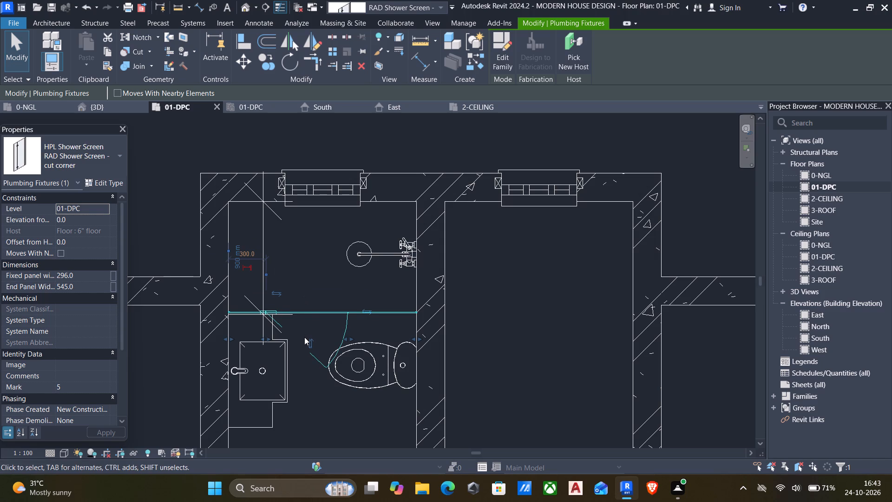
Turn the shower screen end for end, with its door still swinging toward the basin and toilet.
left_click(313, 358)
key("space")
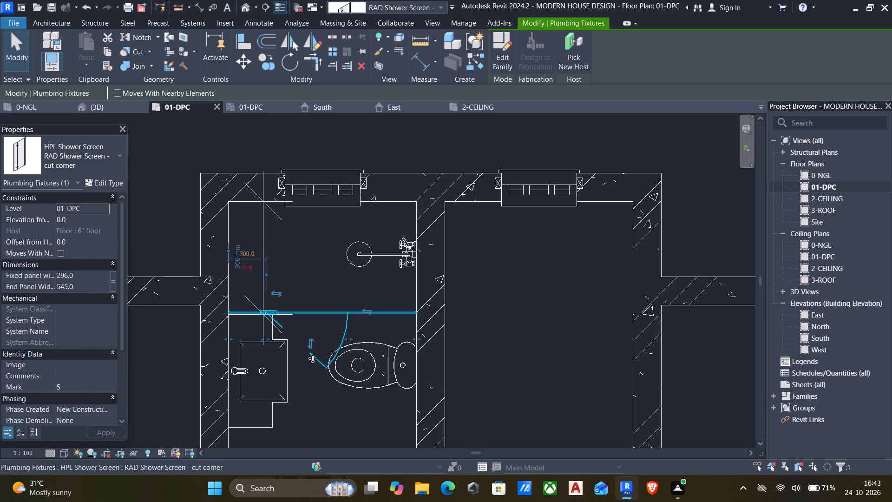
key("space")
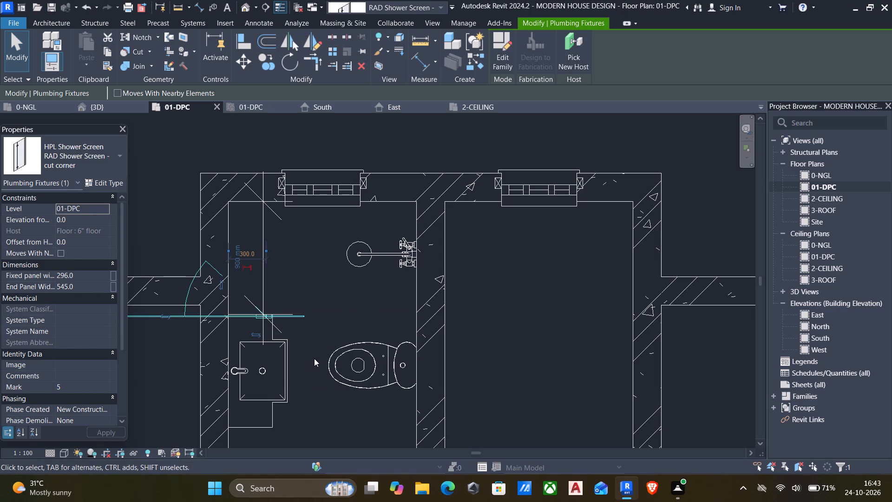
scroll(249, 346, "down", 4)
middle_click_drag(201, 376, 227, 373)
key("space")
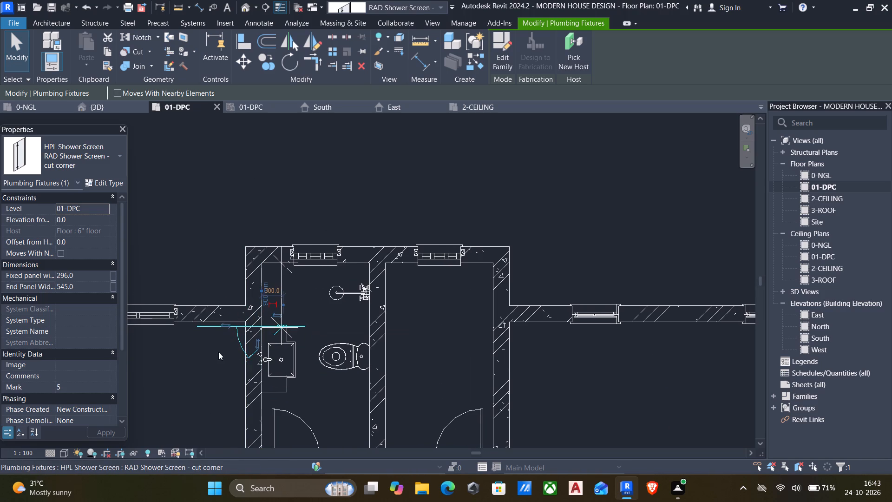
Nudge the shower screen toward the partition wall until its reference point is 1200 mm from the outer side wall and it spans the bathroom.
key("Right")
key("Right")
key("Right")
key("Right")
key("Right")
key("Right")
key("Right")
key("Right")
key("Right")
key("Right")
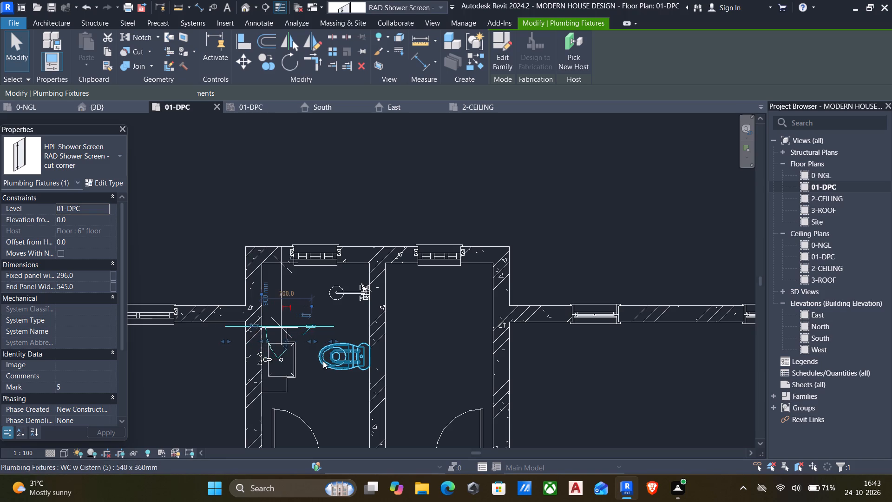
key("Right")
key("Right")
key("Right")
key("Right")
key("Right")
key("Right")
key("Right")
key("Right")
key("Right")
key("Right")
key("Right")
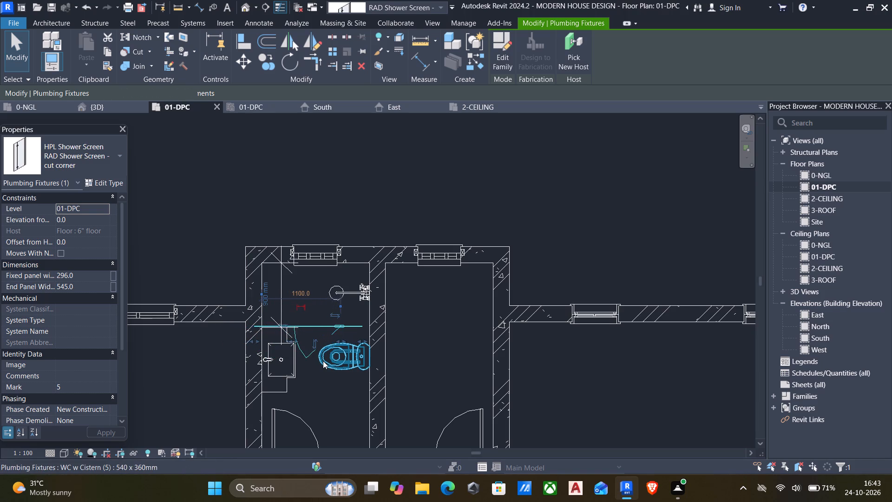
key("Right")
scroll(323, 361, "up", 4)
key("Right")
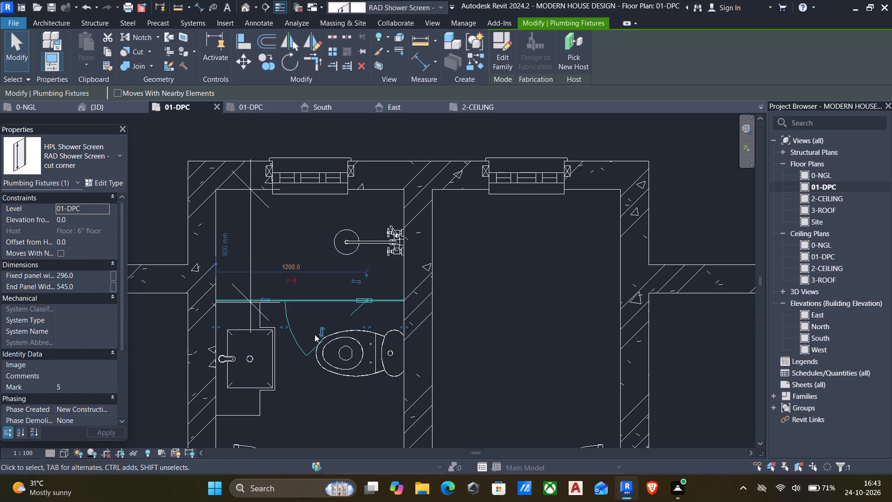
Shift the screen's door toward the outer side wall, with a 203.3 mm end panel and a 637.7 mm fixed panel meeting the partition wall.
left_click_drag(278, 325, 251, 324)
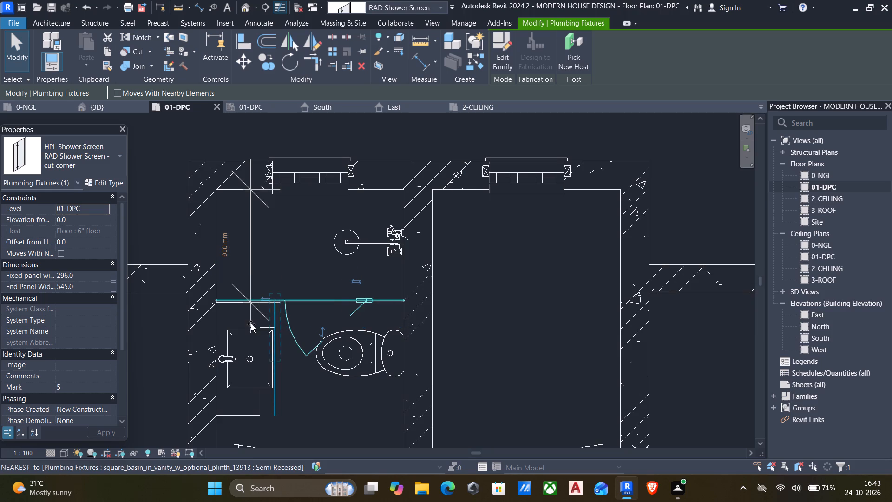
left_click_drag(251, 324, 243, 326)
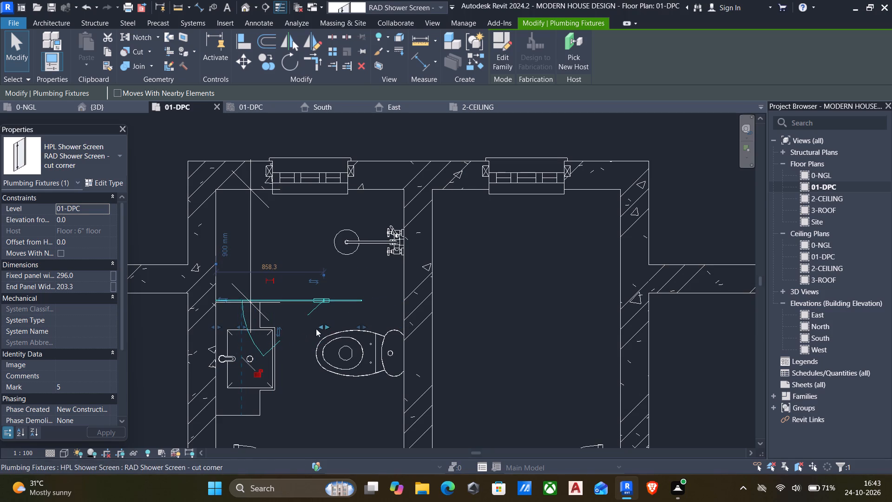
left_click_drag(363, 323, 391, 317)
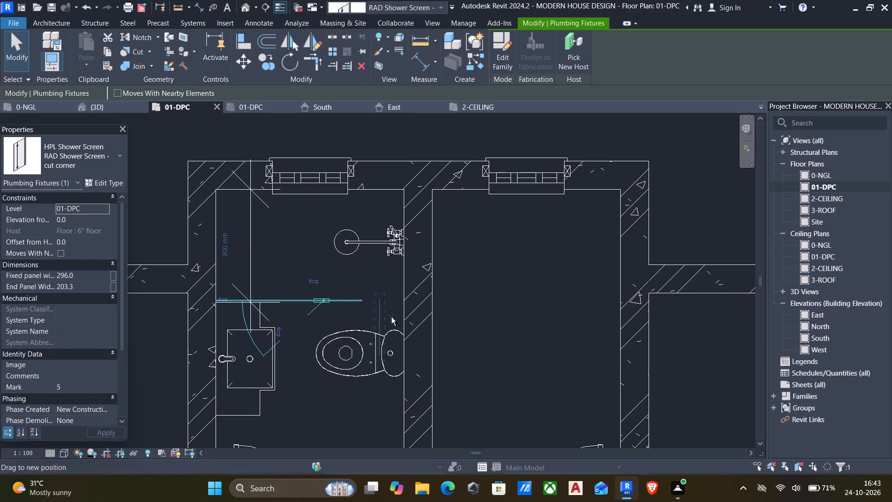
left_click_drag(391, 317, 400, 313)
middle_click_drag(298, 390, 294, 386)
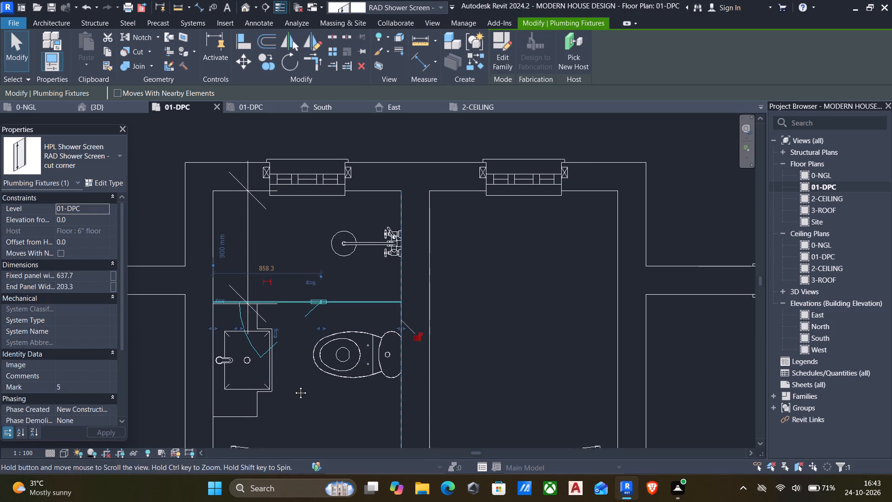
Delete the square basin vanity from the first bathroom.
middle_click_drag(294, 386, 294, 383)
scroll(294, 383, "up", 1)
scroll(294, 383, "down", 2)
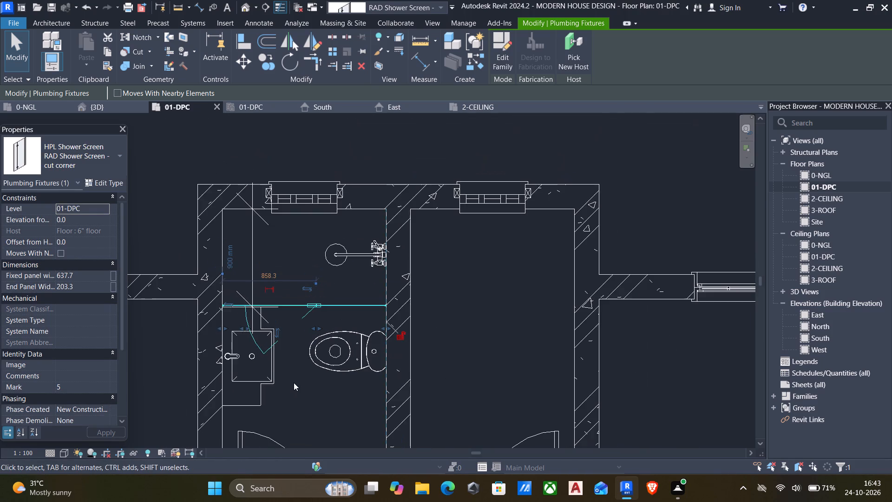
key("Escape")
scroll(273, 386, "down", 1)
left_click(262, 375)
scroll(303, 402, "down", 5)
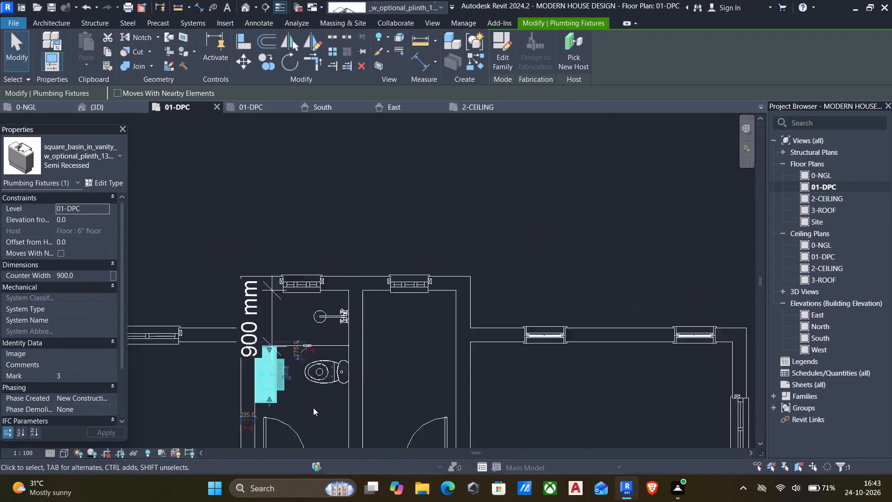
middle_click_drag(402, 449, 371, 370)
middle_click_drag(319, 413, 317, 380)
key("Delete")
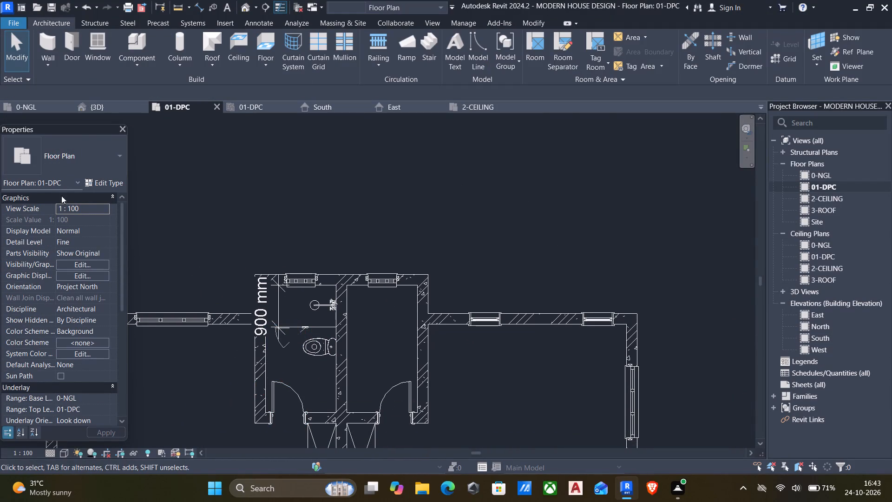
Delete the 900 mm dimension between the window wall and the shower screen.
scroll(213, 244, "up", 2)
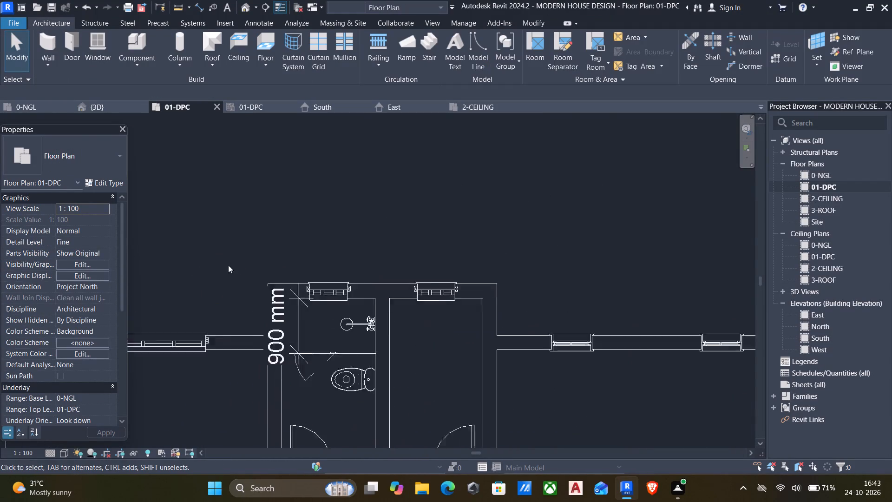
scroll(228, 265, "up", 2)
left_click(294, 336)
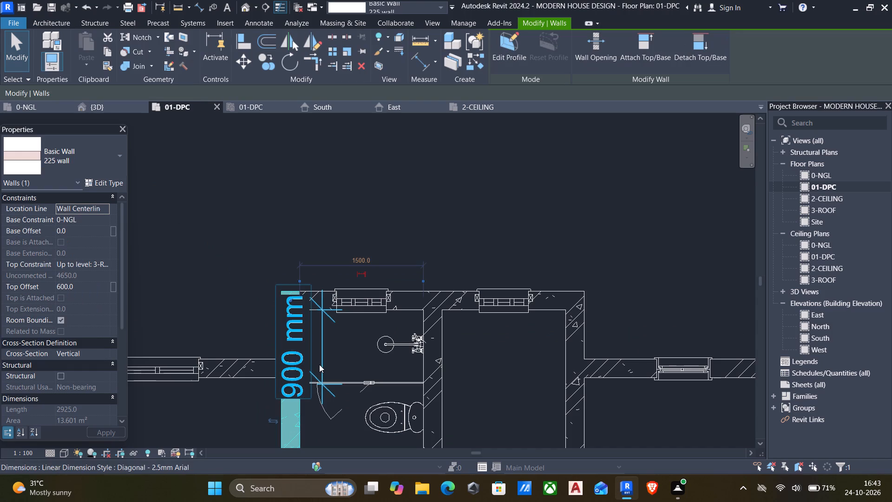
left_click(319, 364)
key("Delete")
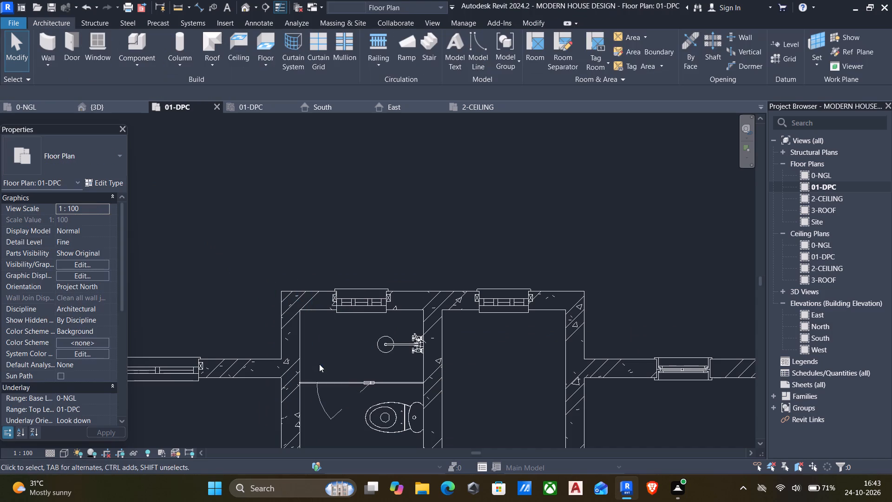
Look through the component types available for placement, from the shower screen entry down to the sanitary fixtures.
scroll(319, 373, "down", 4)
middle_click_drag(319, 372, 324, 289)
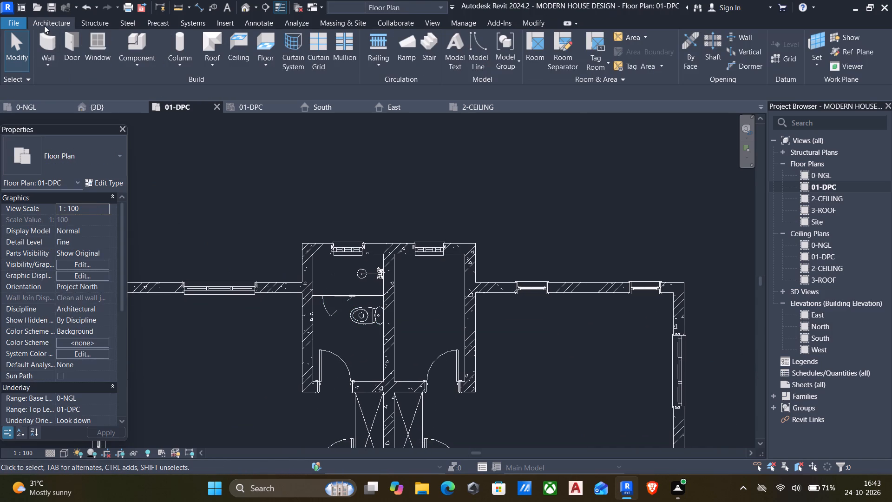
left_click(140, 67)
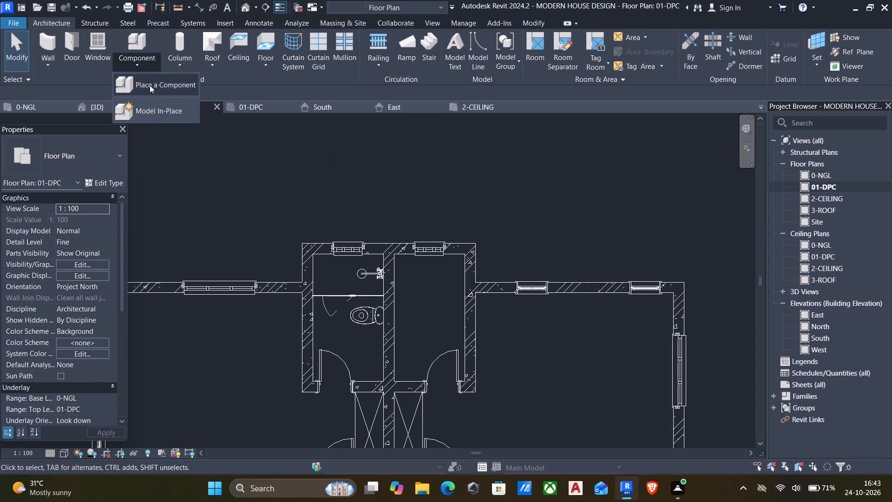
left_click(150, 85)
left_click(86, 163)
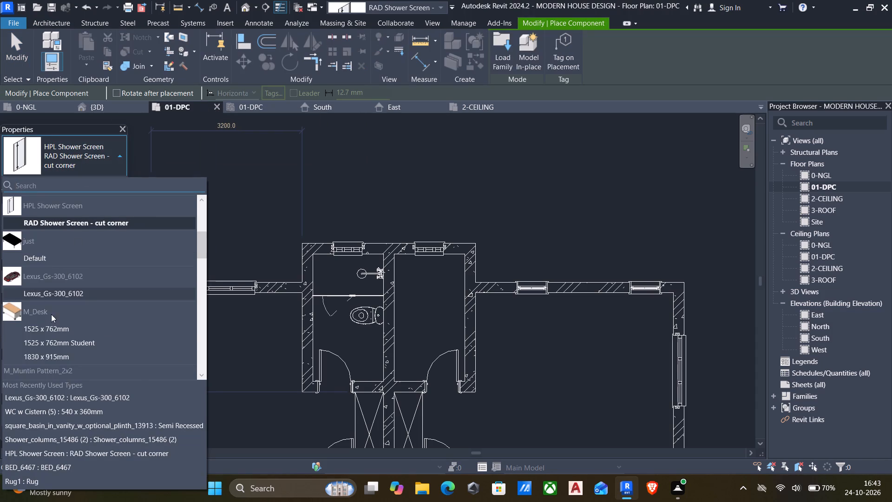
scroll(58, 327, "down", 3)
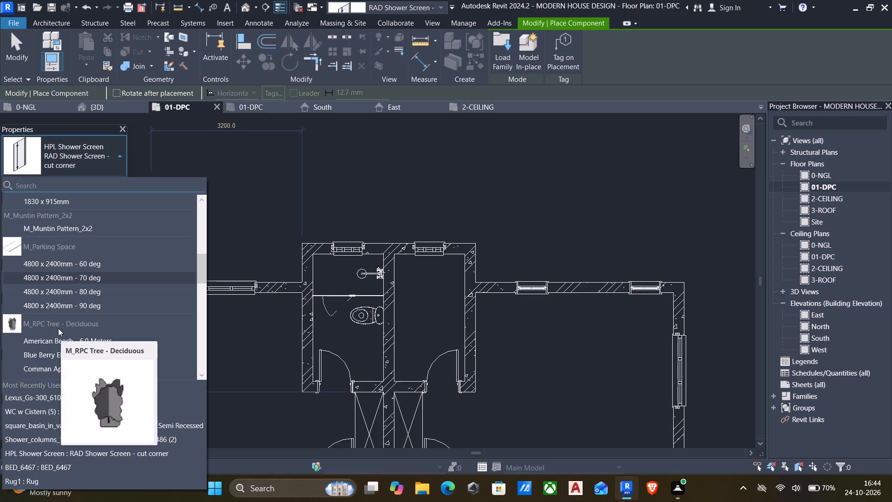
scroll(52, 344, "down", 6)
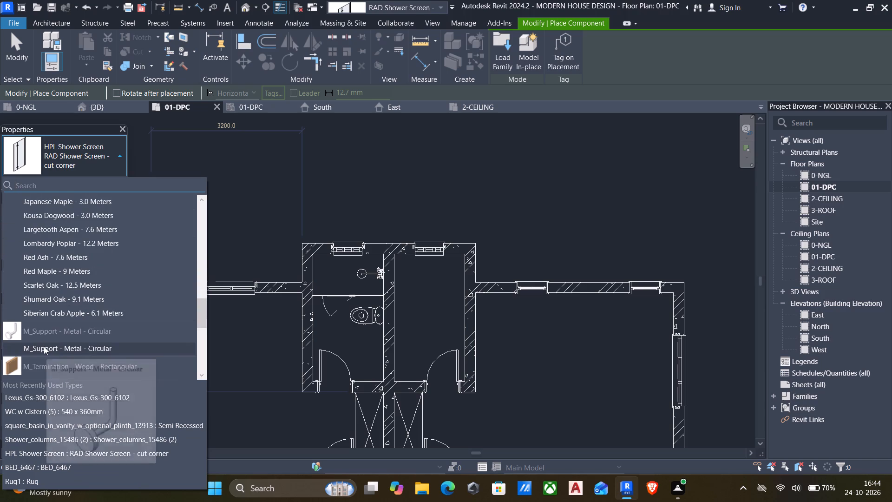
scroll(44, 346, "down", 2)
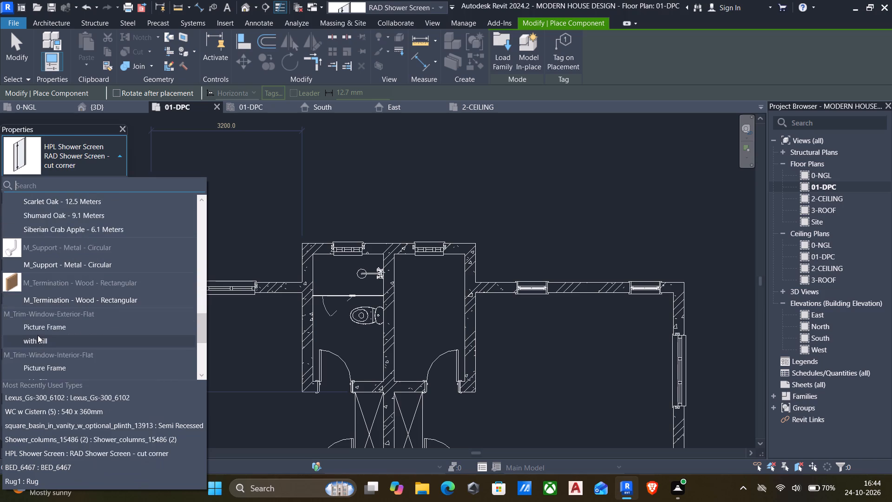
scroll(37, 332, "down", 4)
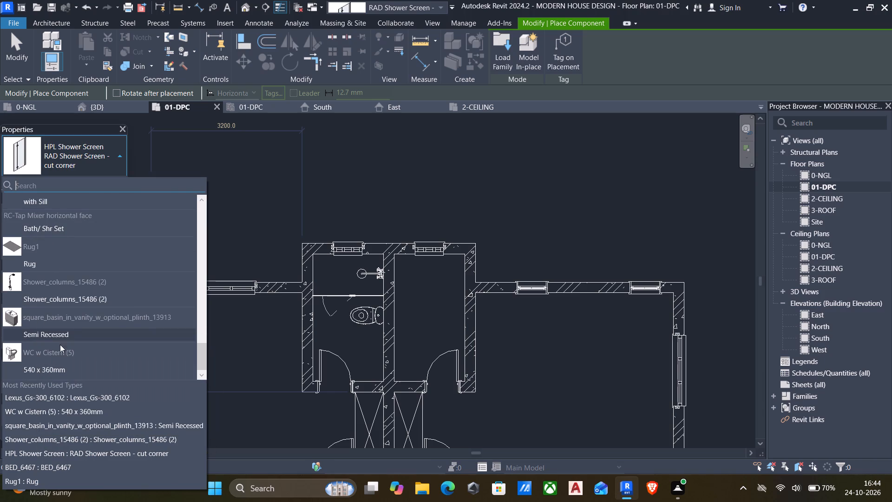
scroll(59, 356, "down", 6)
key("Escape")
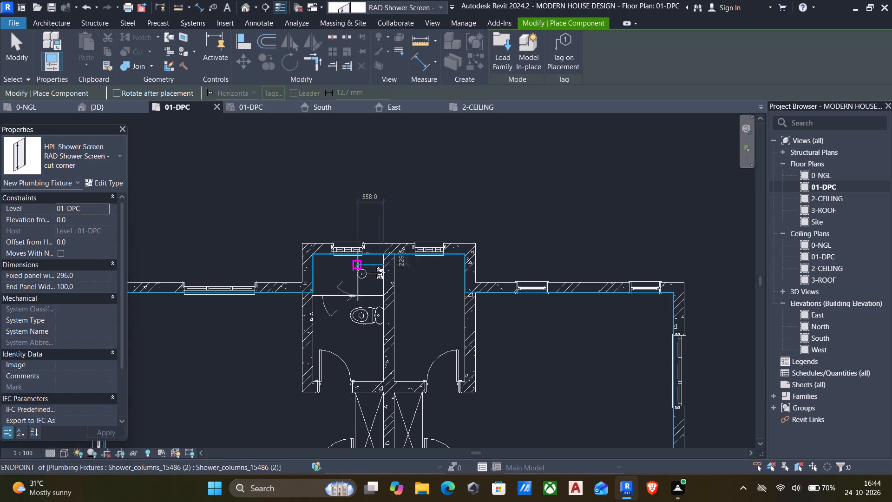
key("Escape")
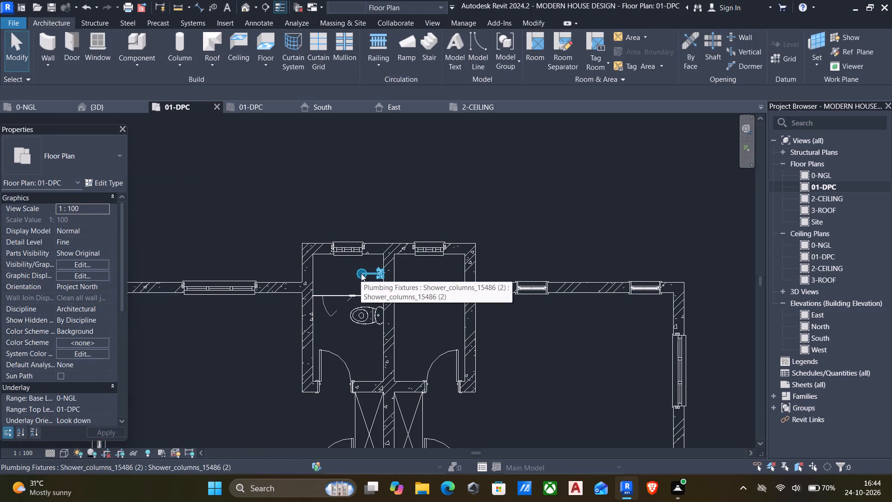
Place another Shower_columns_15486 (2) in the second bathroom, against the shared partition wall, back to back with the first bathroom's shower column.
left_click(361, 273)
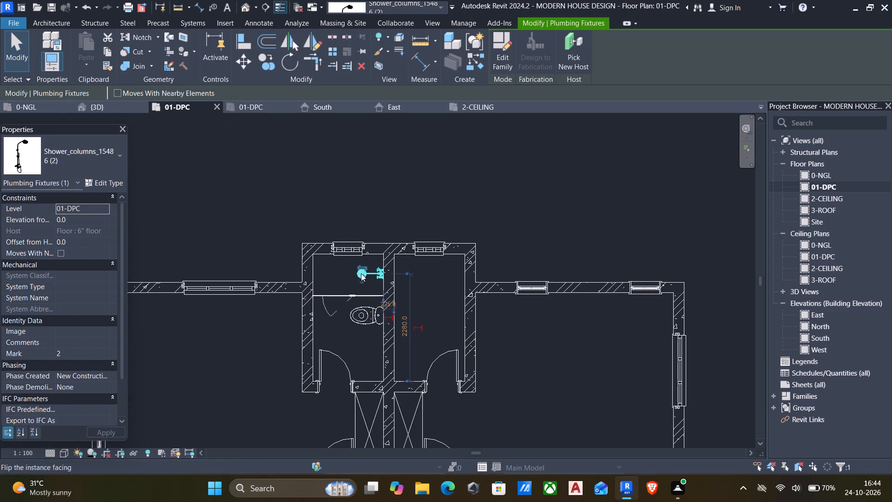
type("cs")
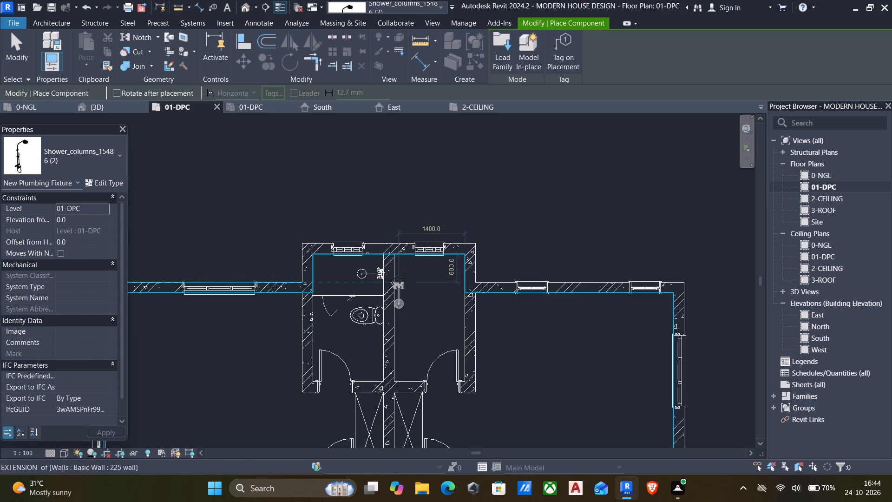
scroll(399, 279, "up", 2)
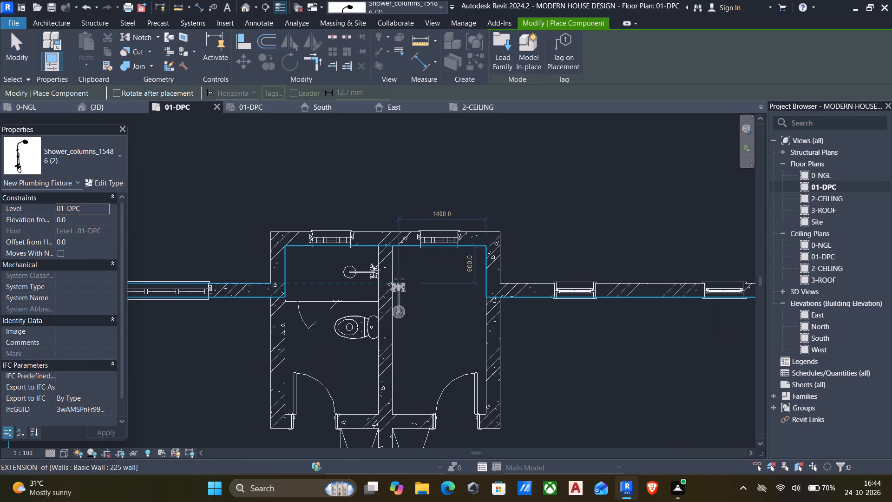
key("space")
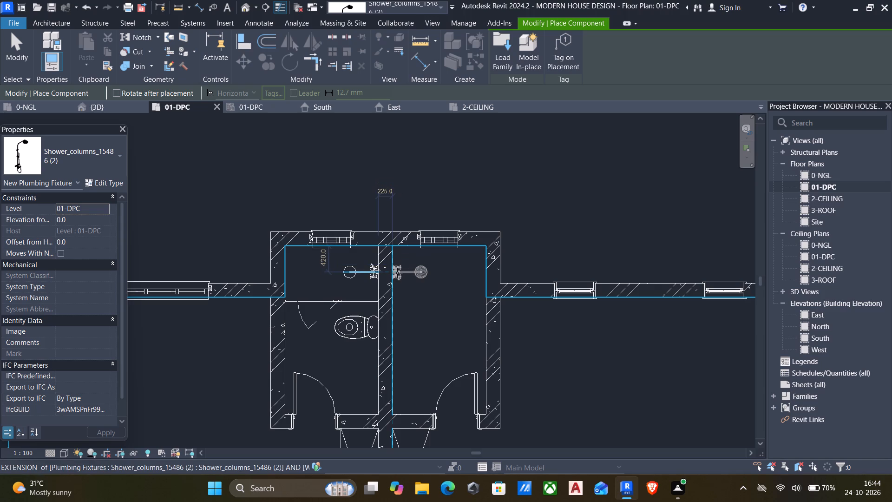
left_click(397, 273)
key("Escape")
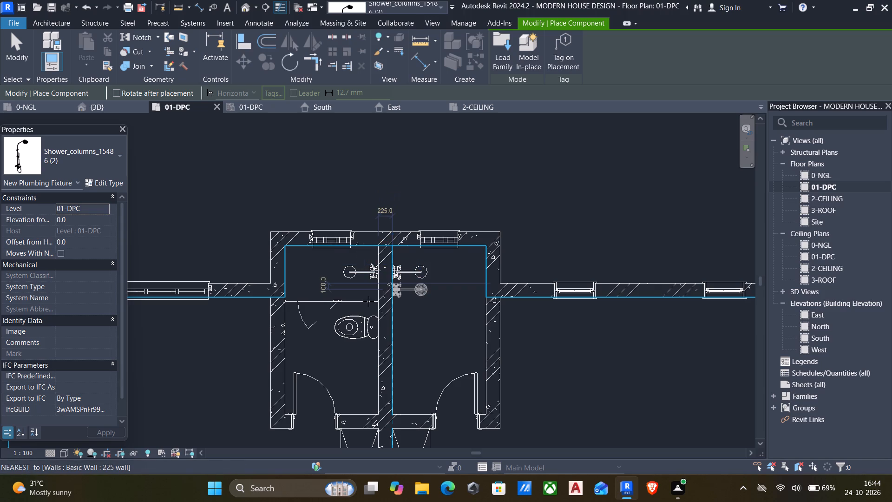
key("Escape")
Place another 540 x 360mm WC w Cistern (5) in the second bathroom, against the partition wall, back to back with the first bathroom's toilet.
left_click(366, 330)
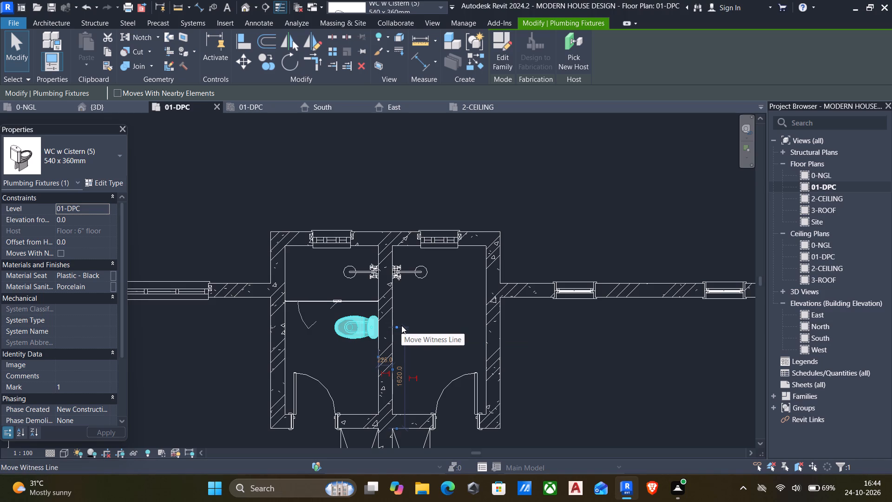
type("cs")
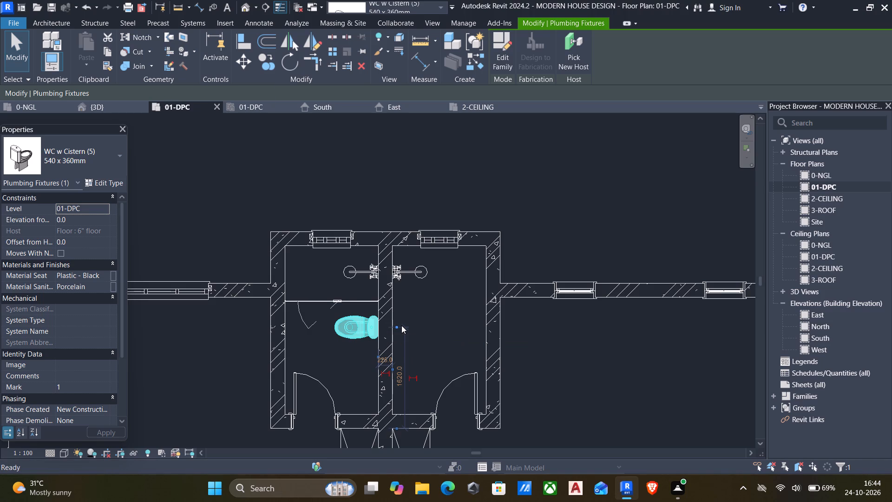
key("space")
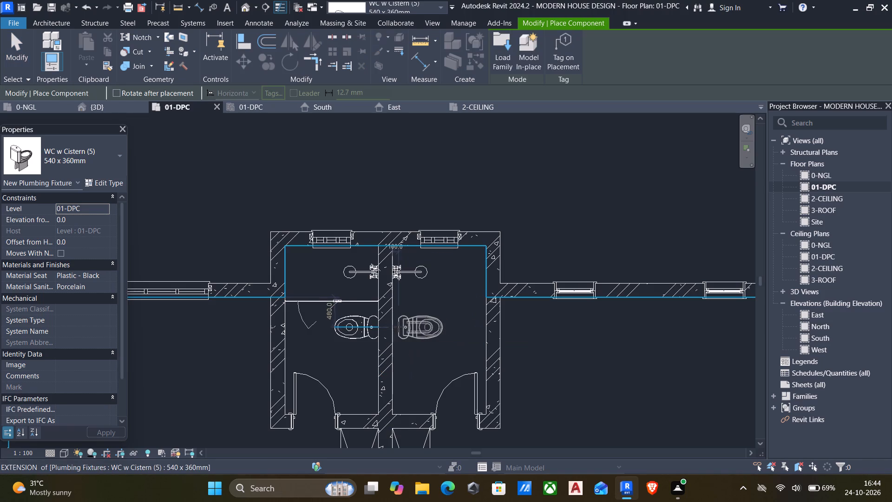
left_click(393, 329)
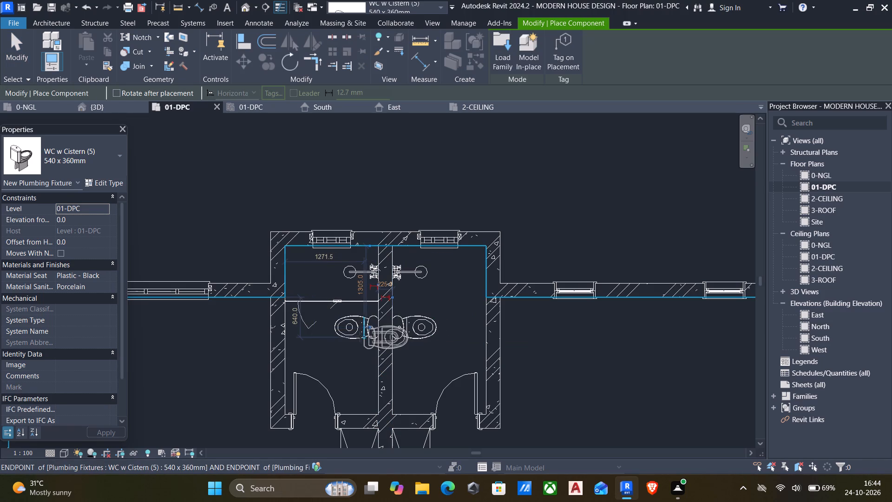
key("Escape")
key("Escape")
Mirror a copy of the shower screen into the second bathroom about an axis drawn down the middle of the shared partition wall.
left_click(302, 320)
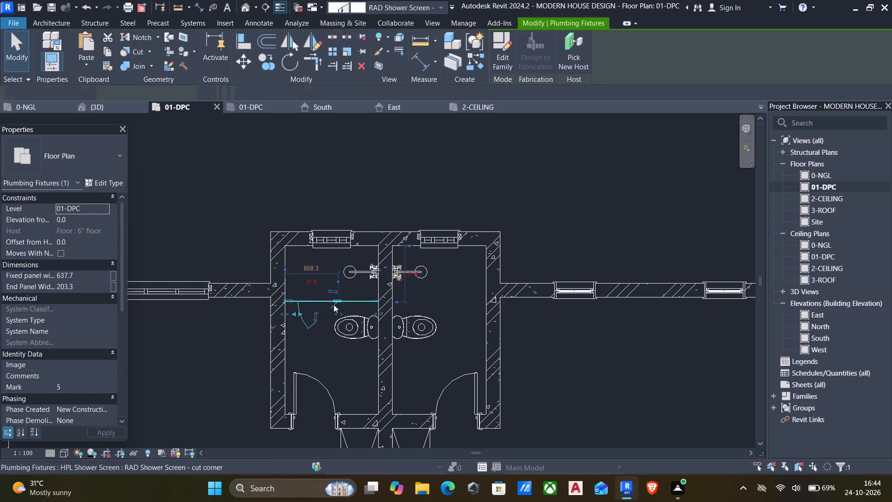
type("dm")
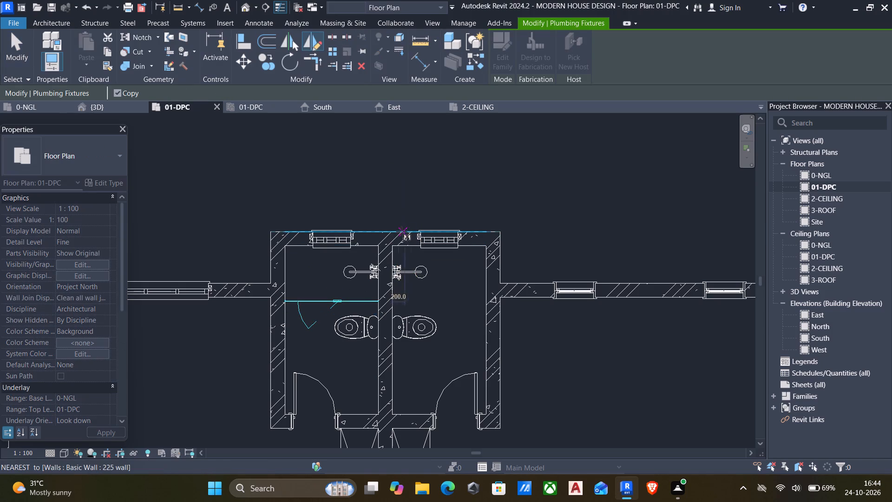
left_click(386, 232)
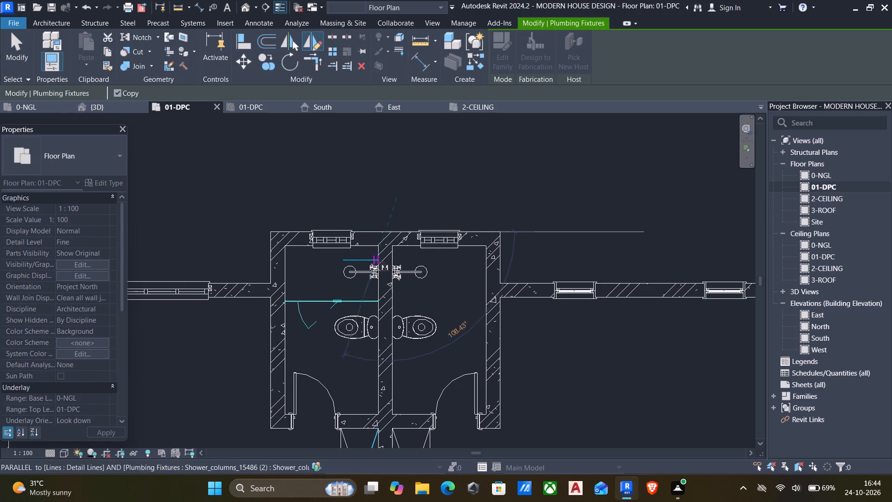
left_click(385, 368)
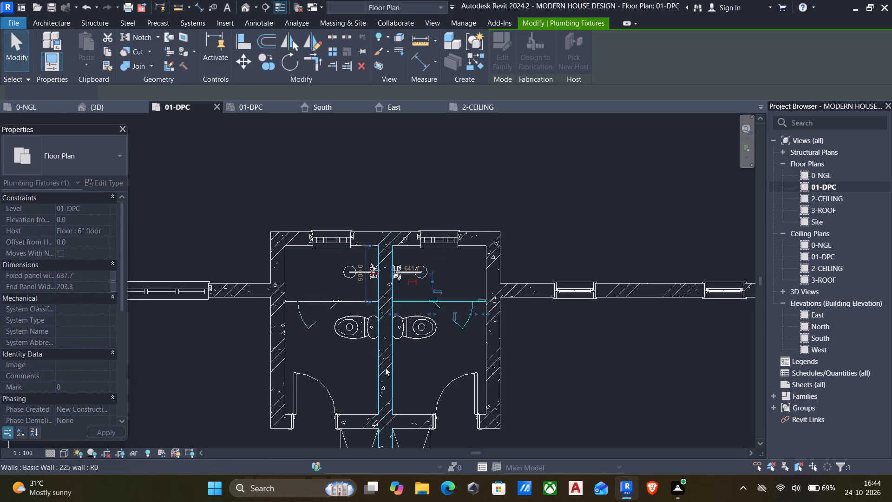
key("Escape")
Delete the 1200 mm two-panel sliding glass door from the wardrobe room's wall, beside the long wardrobe.
middle_click_drag(505, 344, 496, 223)
scroll(497, 222, "down", 4)
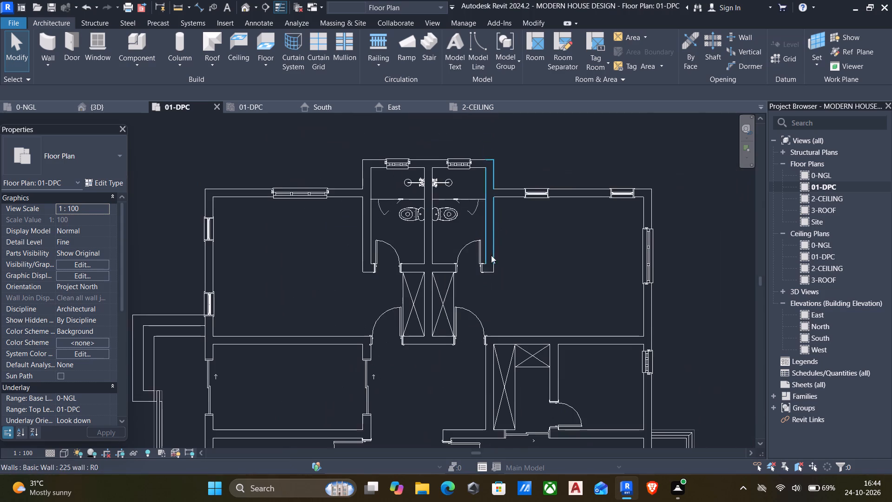
middle_click_drag(454, 273, 443, 262)
scroll(460, 271, "down", 2)
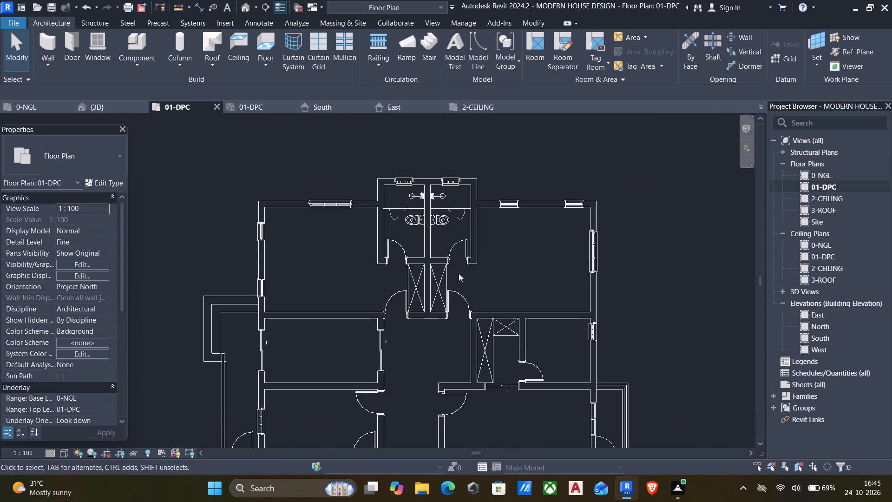
middle_click_drag(452, 282, 407, 245)
key("Escape")
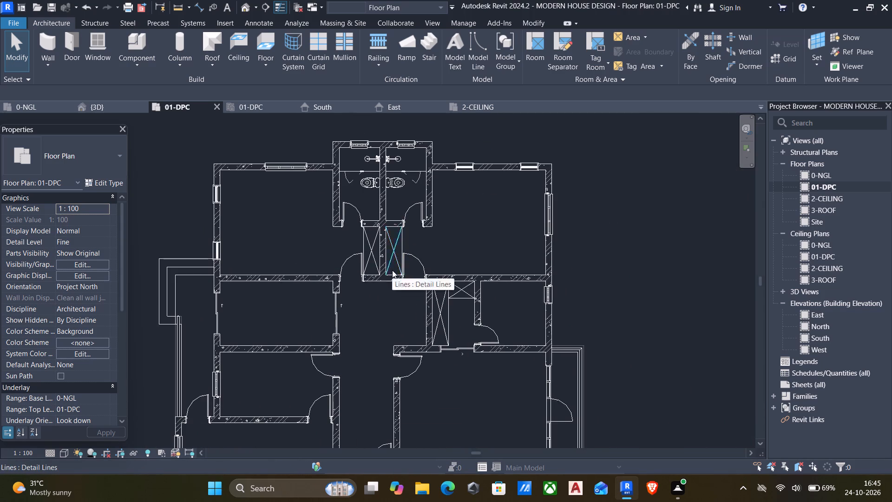
scroll(463, 371, "up", 1)
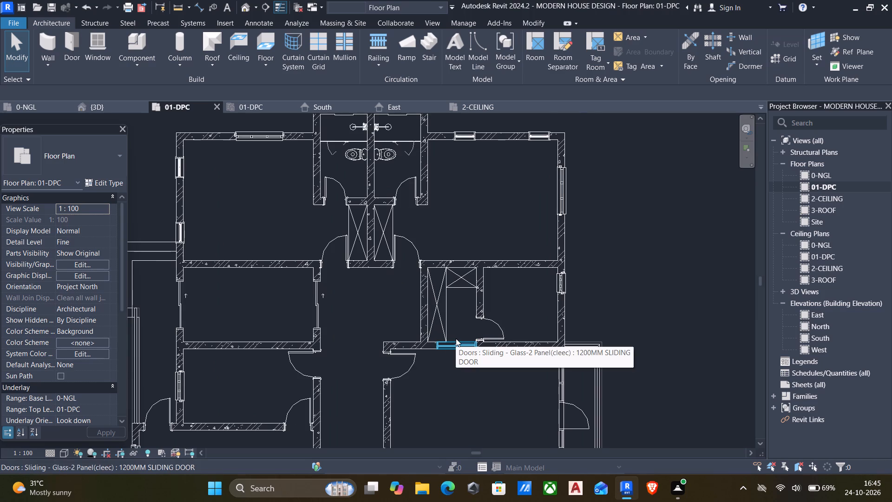
scroll(468, 343, "up", 1)
left_click(470, 343)
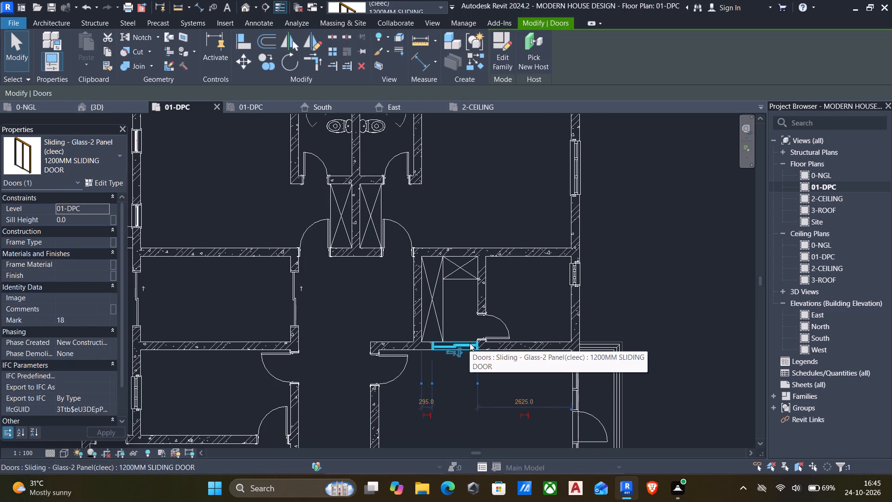
key("Delete")
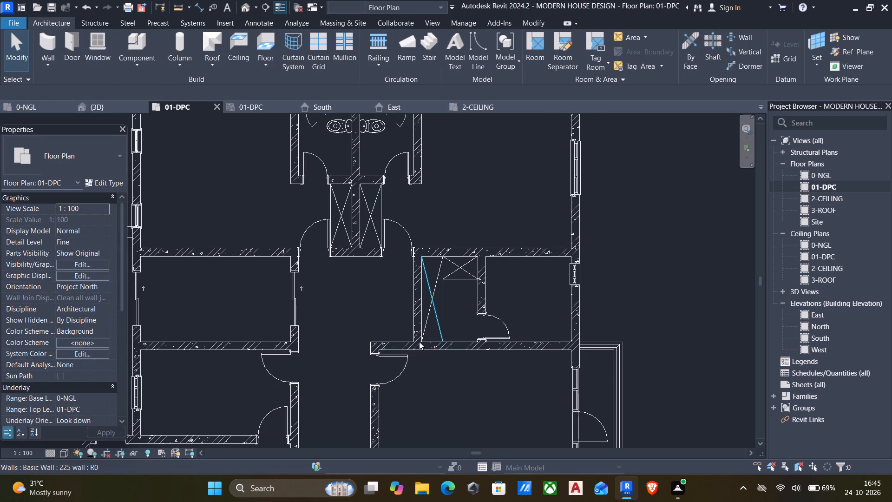
Split the wall below the wardrobe room and pull one cut end back toward the adjoining bathroom's partition, leaving an opening beside the long wardrobe.
type("sl")
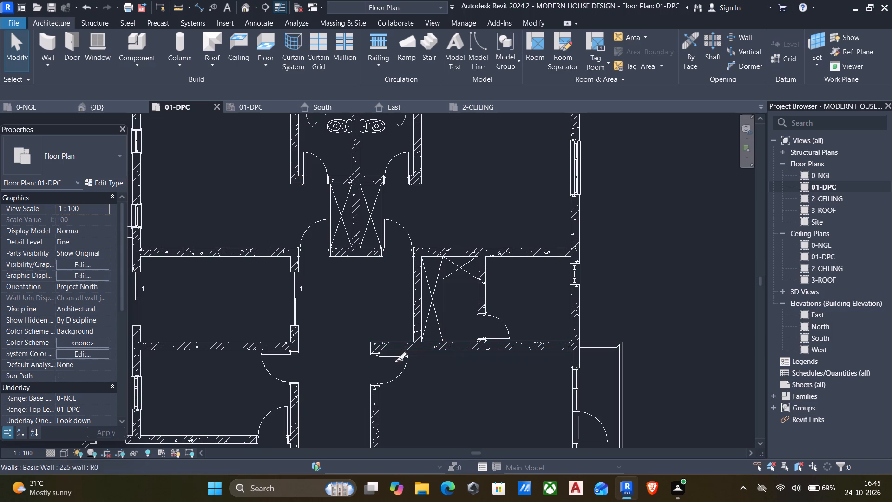
scroll(439, 357, "up", 4)
left_click(474, 334)
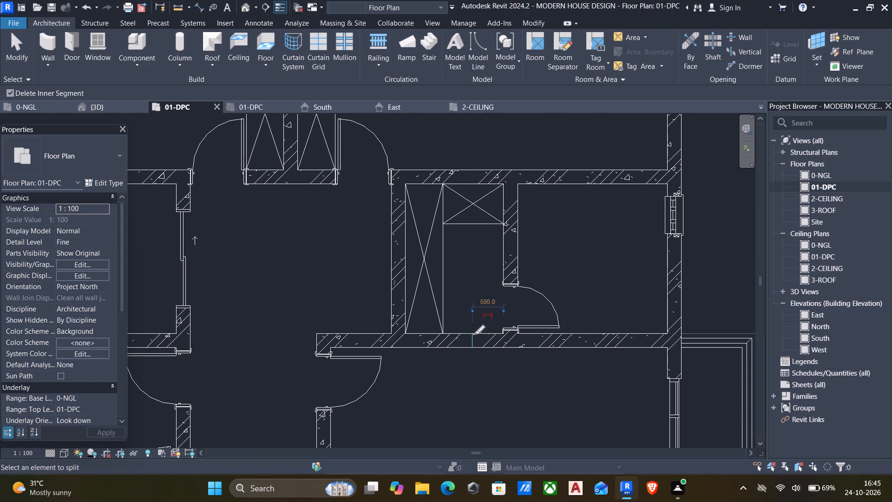
key("Escape")
key("Escape")
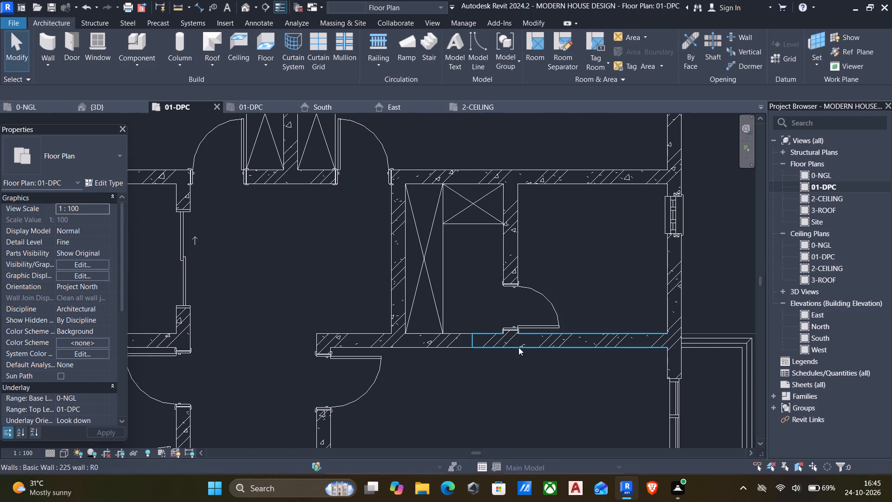
left_click(505, 339)
left_click_drag(474, 341, 492, 340)
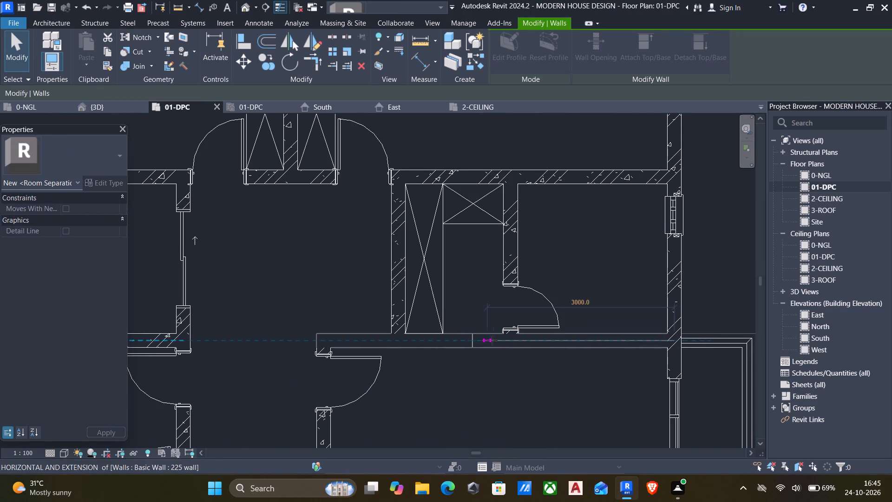
left_click_drag(492, 340, 503, 337)
key("Escape")
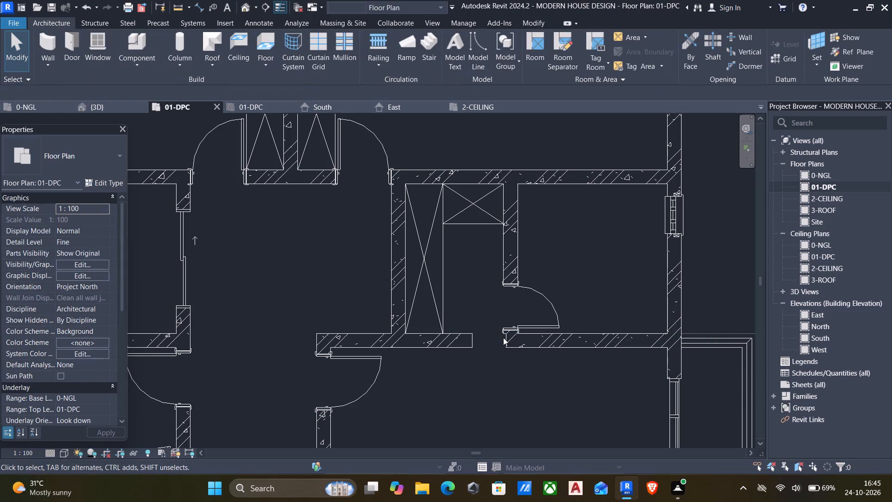
Align the opening's two wall ends, one with the bathroom partition's wardrobe-side face and the other with the long wardrobe's front edge.
type("al")
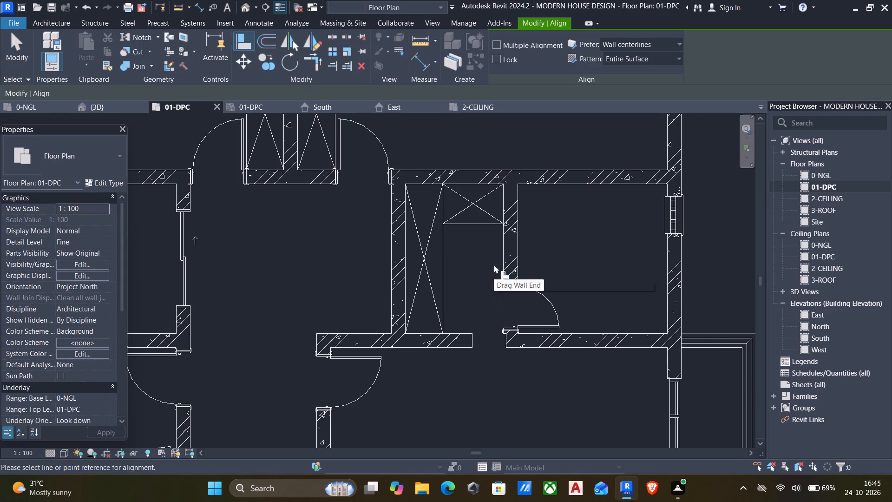
left_click(503, 261)
scroll(532, 347, "up", 4)
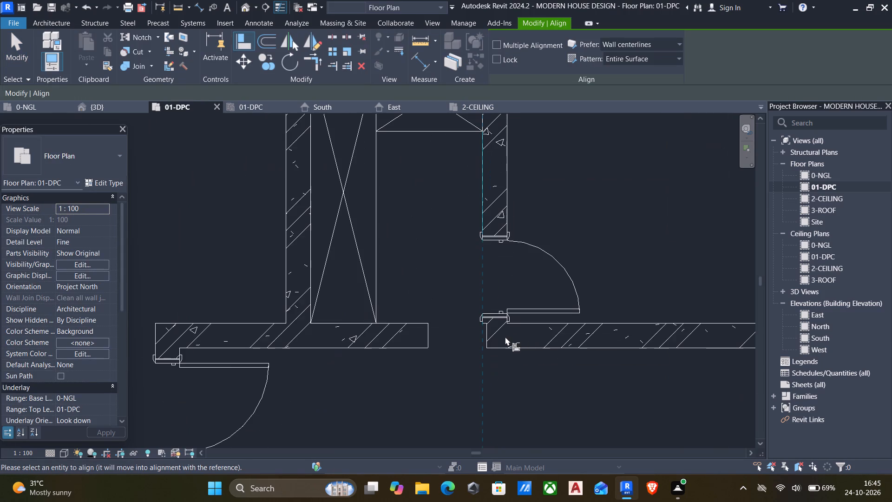
left_click(488, 341)
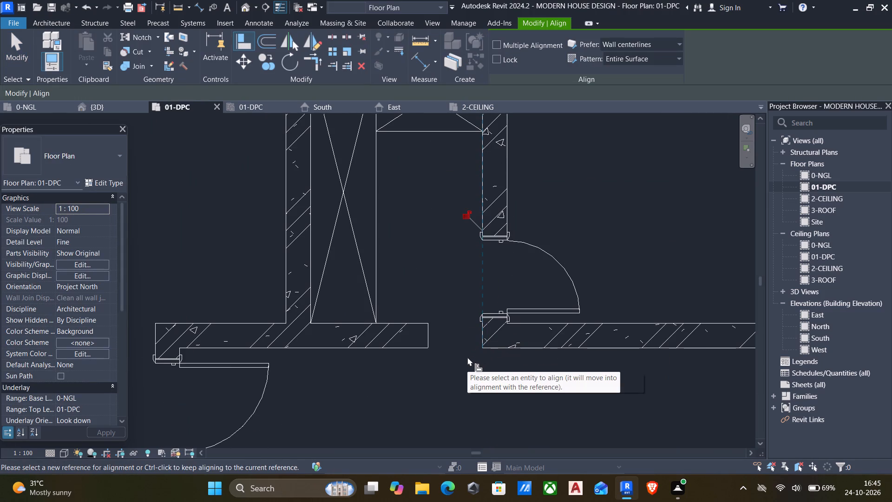
left_click(377, 286)
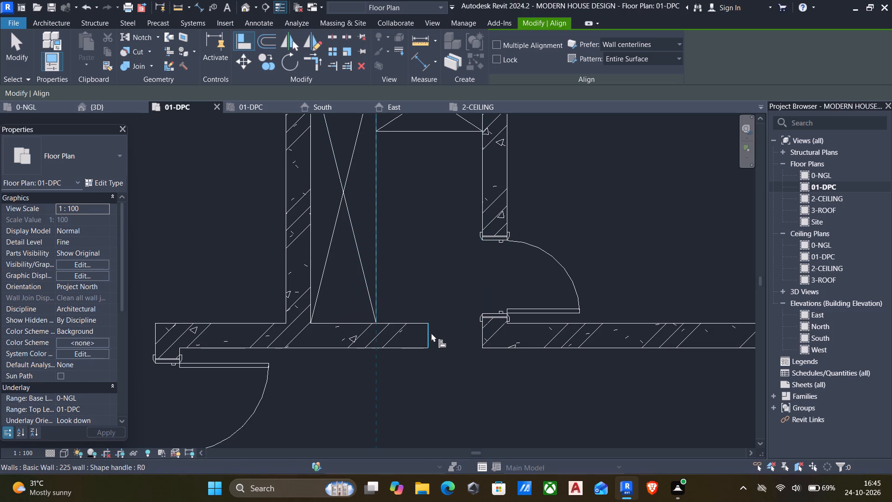
left_click(431, 333)
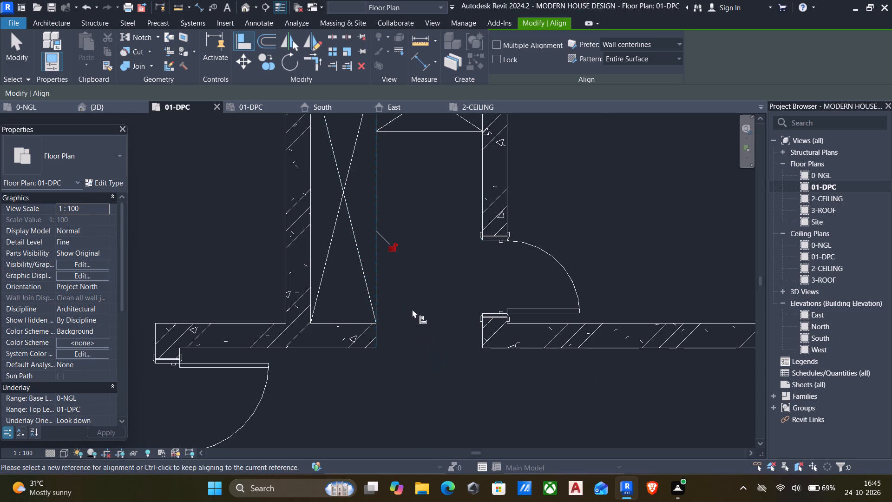
scroll(399, 284, "down", 7)
scroll(402, 294, "up", 1)
middle_click_drag(402, 297, 407, 393)
scroll(150, 230, "down", 4)
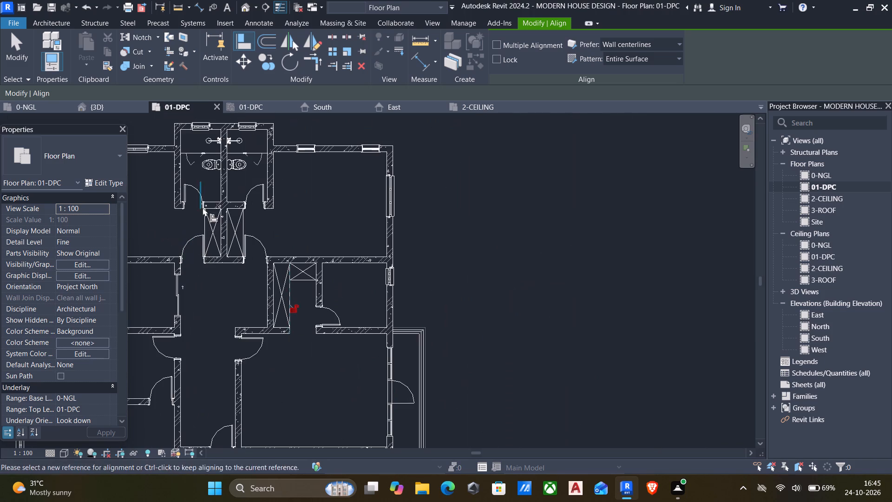
key("Escape")
key("Escape")
Place another 540 x 360mm WC w Cistern (5) in the bathroom beside the wardrobe room, against the exterior wall, 600 mm from the lower wall.
left_click(237, 162)
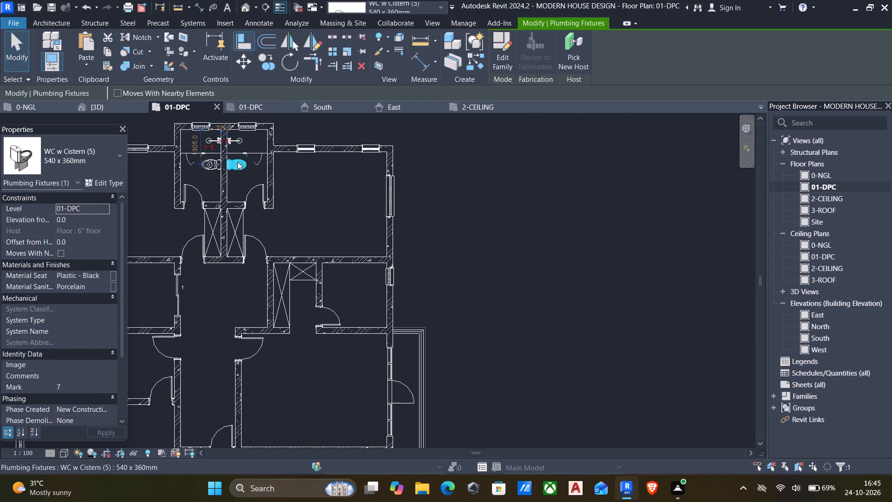
type("cs")
scroll(372, 329, "up", 3)
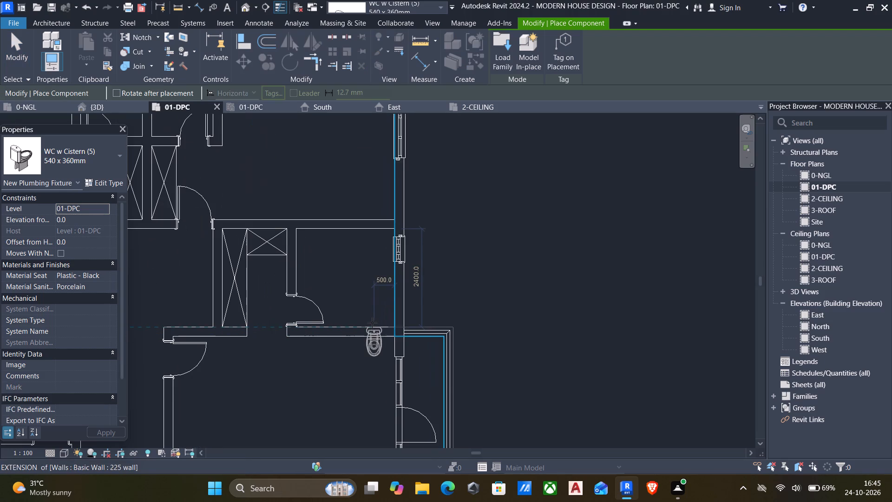
key("space")
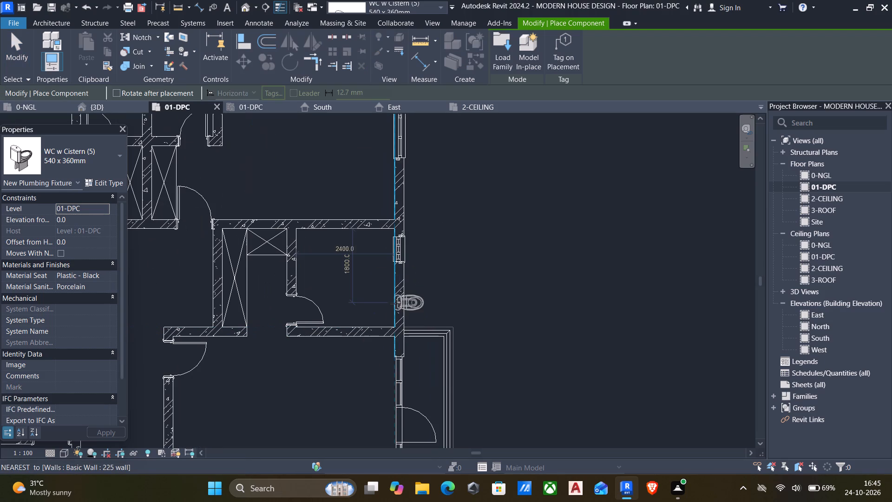
key("space")
key("space")
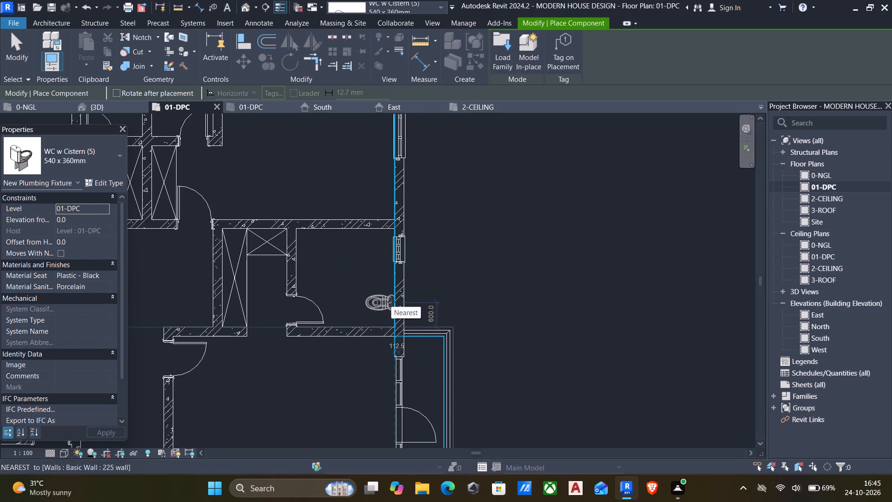
left_click(391, 302)
key("Escape")
scroll(322, 280, "down", 6)
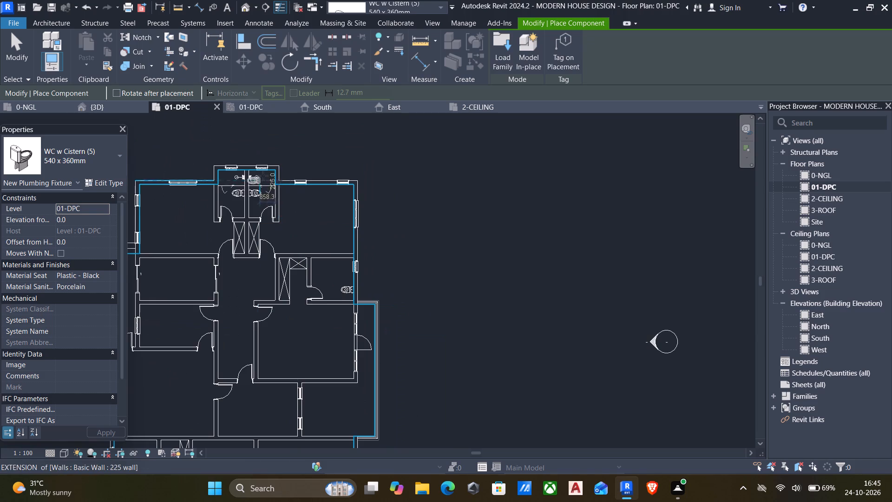
key("Escape")
Place another Shower_columns_15486 (2) in the same bathroom, at the 600mm window on the exterior wall, with its head facing into the room.
left_click(252, 175)
type("cs")
scroll(359, 286, "up", 8)
key("space")
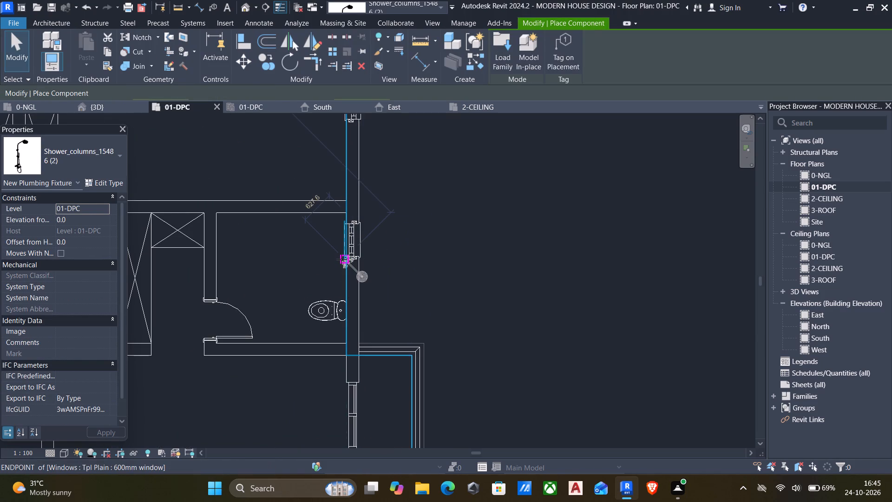
key("space")
key("space")
key("space")
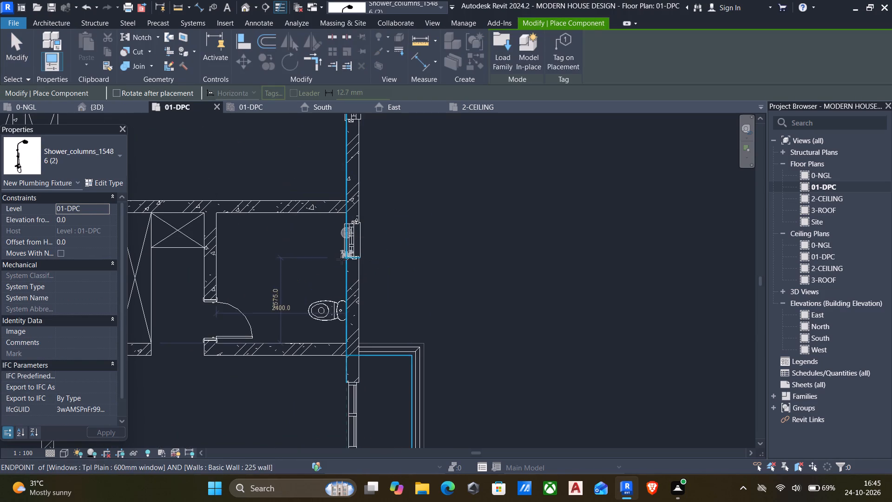
key("space")
key("space")
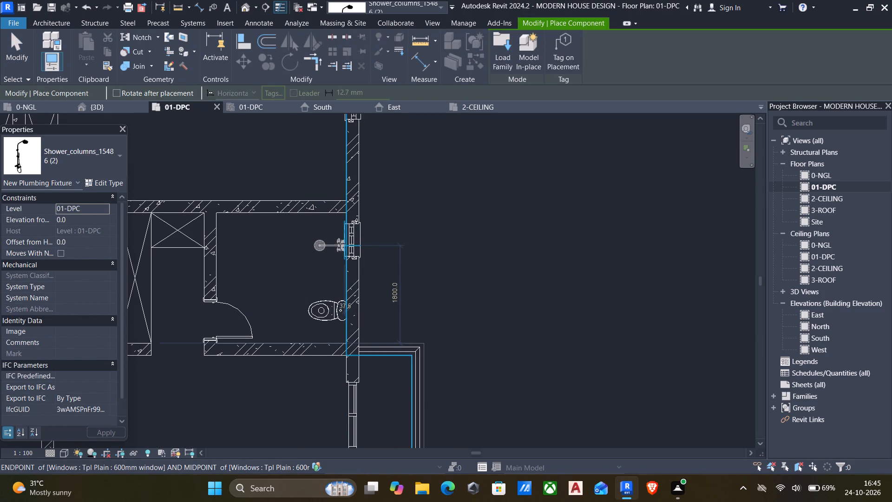
scroll(340, 244, "up", 4)
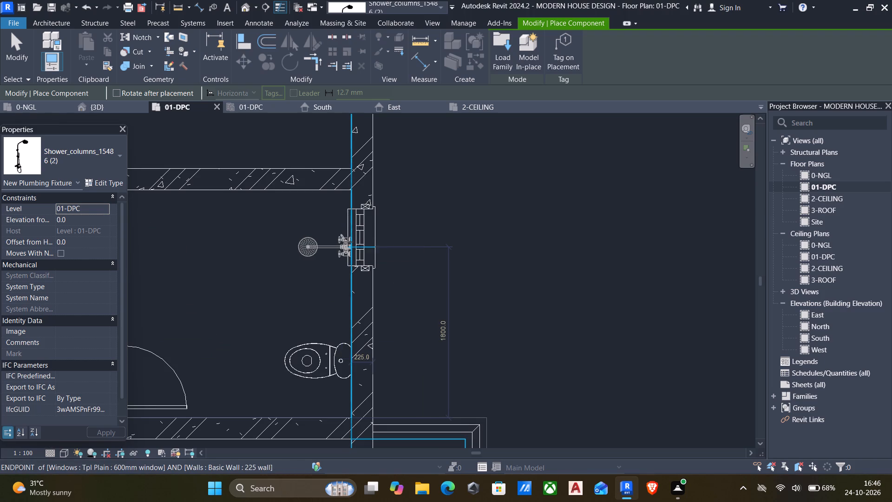
left_click(347, 234)
scroll(341, 279, "down", 4)
middle_click_drag(382, 317, 385, 316)
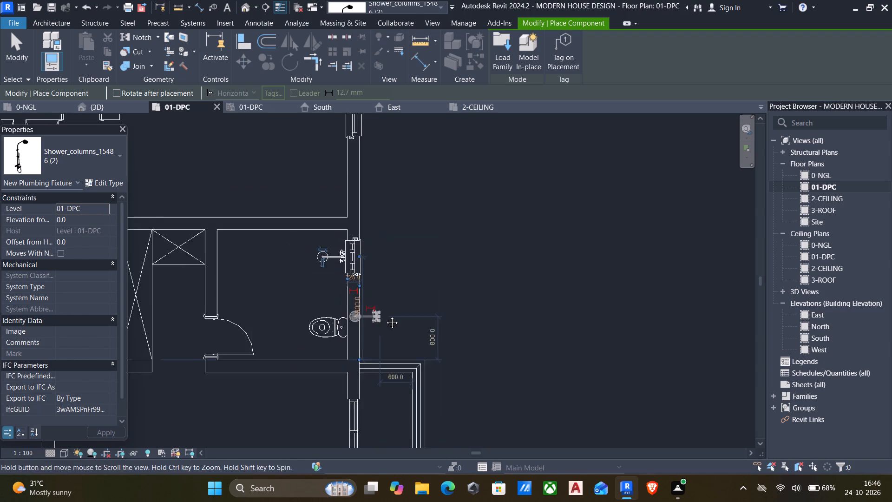
middle_click_drag(385, 316, 444, 255)
scroll(372, 282, "down", 3)
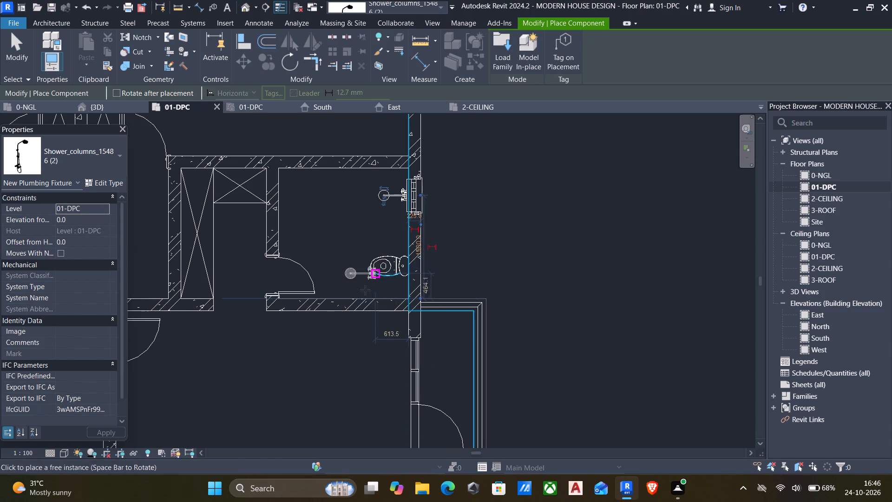
key("Escape")
scroll(337, 275, "down", 6)
middle_click_drag(336, 310, 393, 345)
key("Escape")
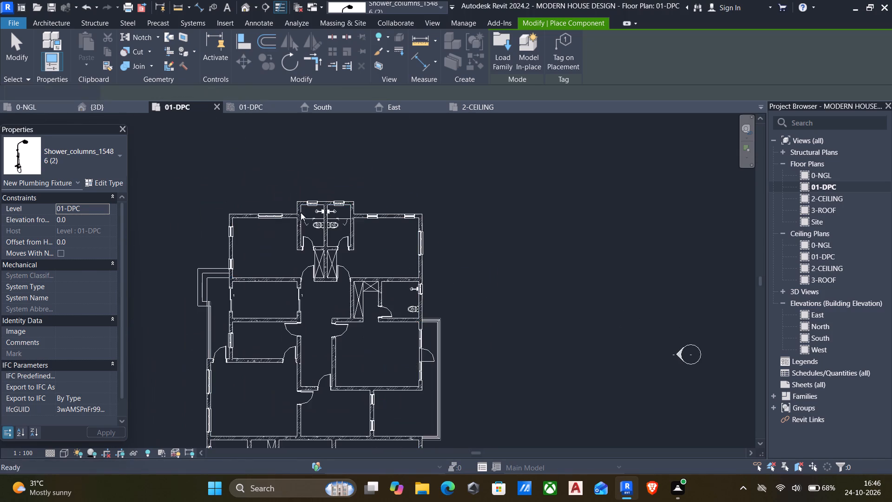
Place another RAD Shower Screen - cut corner between the shower column and the toilet, perpendicular to the exterior wall and 1000 mm from the upper wall.
scroll(314, 218, "up", 4)
left_click(315, 218)
type("cs")
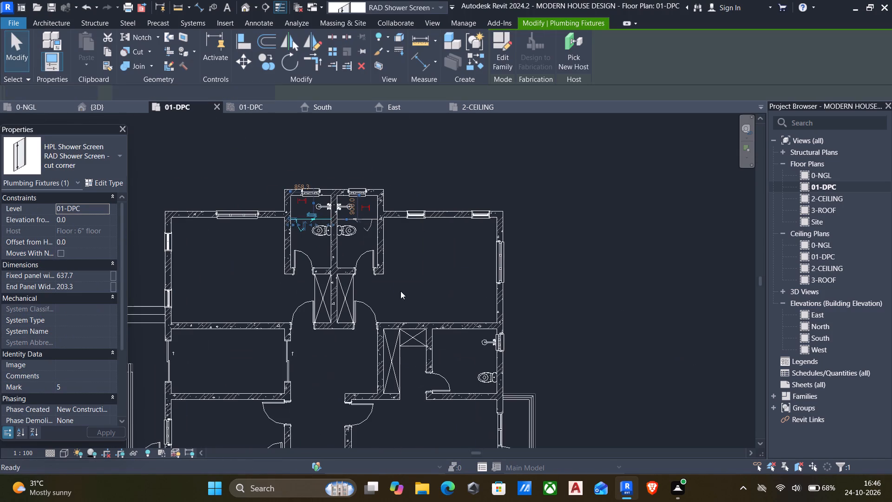
scroll(404, 294, "up", 4)
middle_click_drag(507, 365, 455, 276)
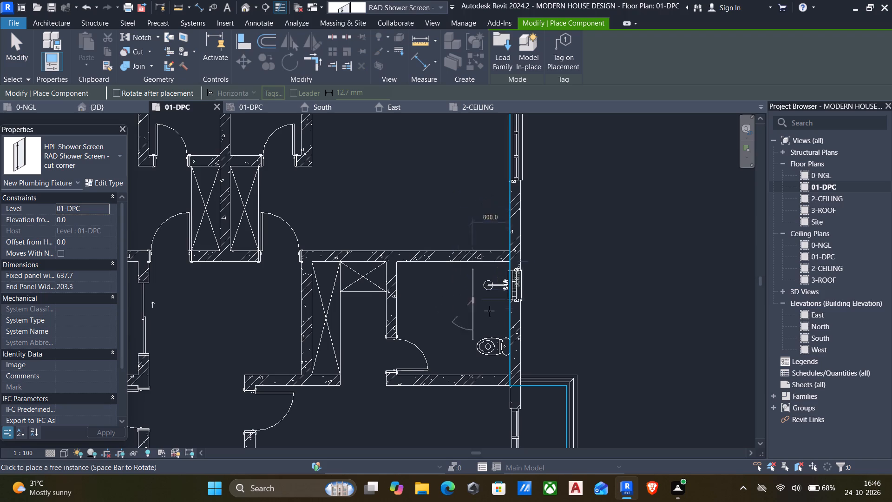
key("space")
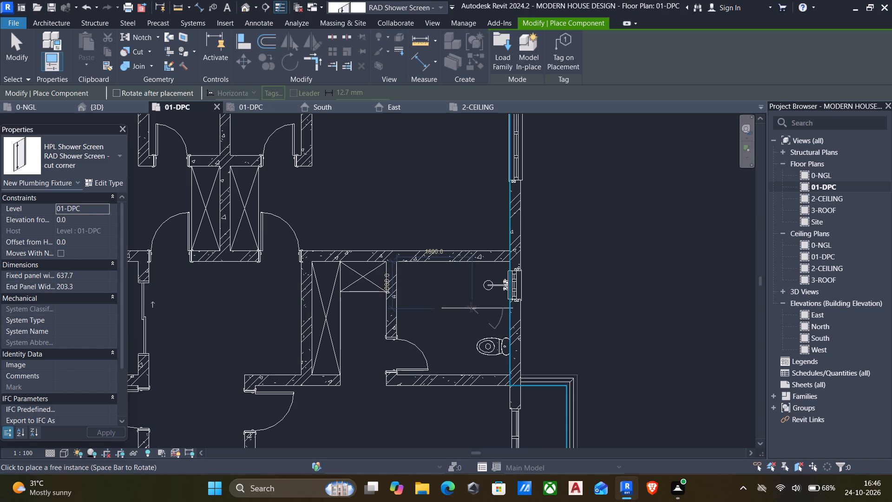
left_click(466, 307)
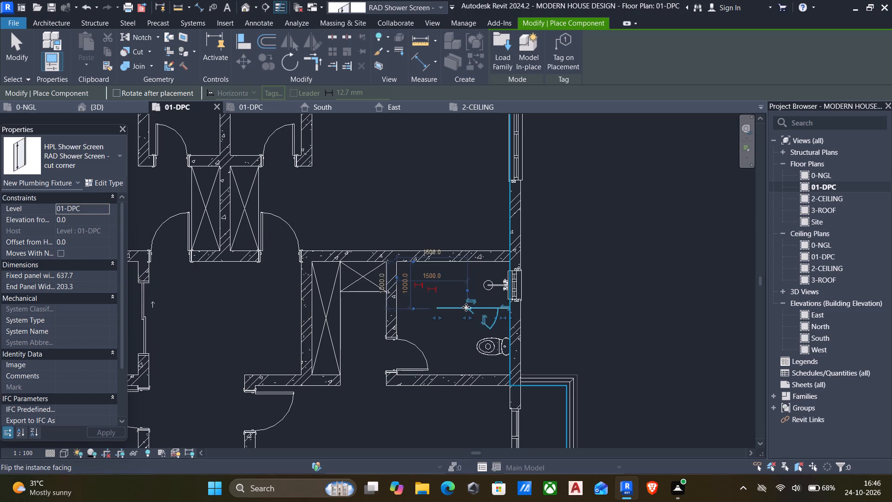
key("Escape")
scroll(484, 318, "up", 9)
key("Escape")
scroll(519, 311, "up", 4)
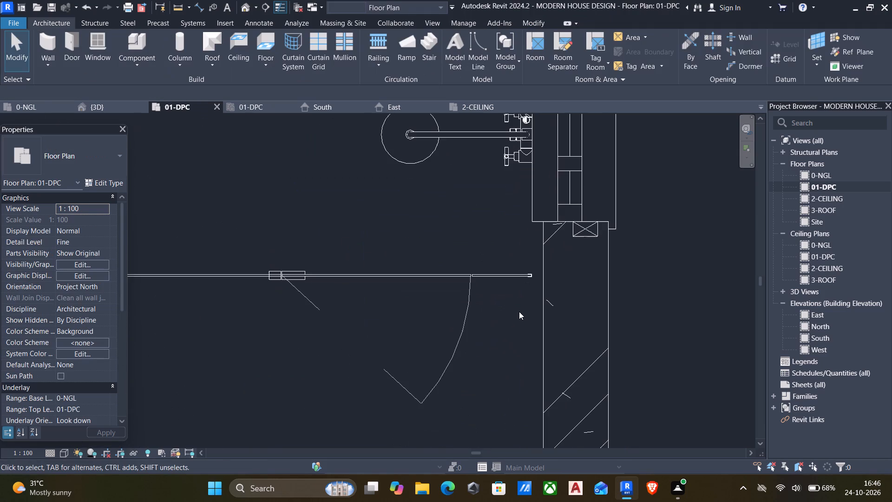
Align the new shower screen's end with the exterior wall's inner face.
type("al")
left_click(541, 308)
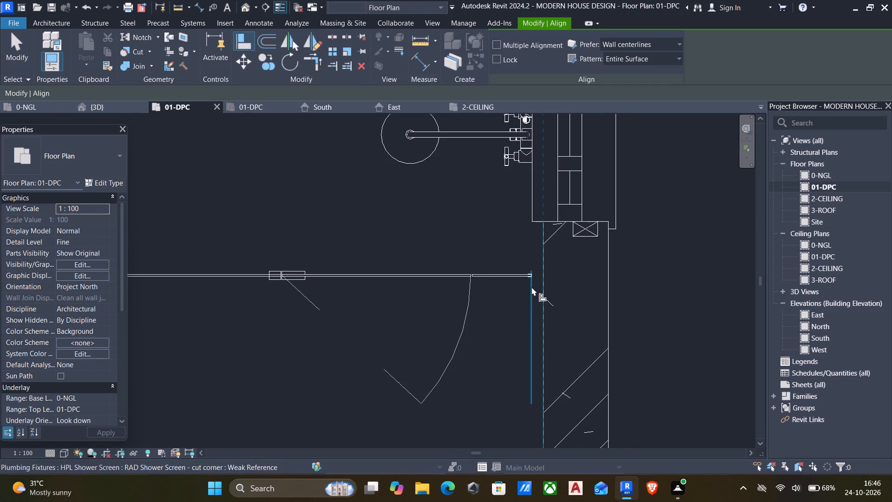
left_click(531, 279)
scroll(527, 297, "down", 5)
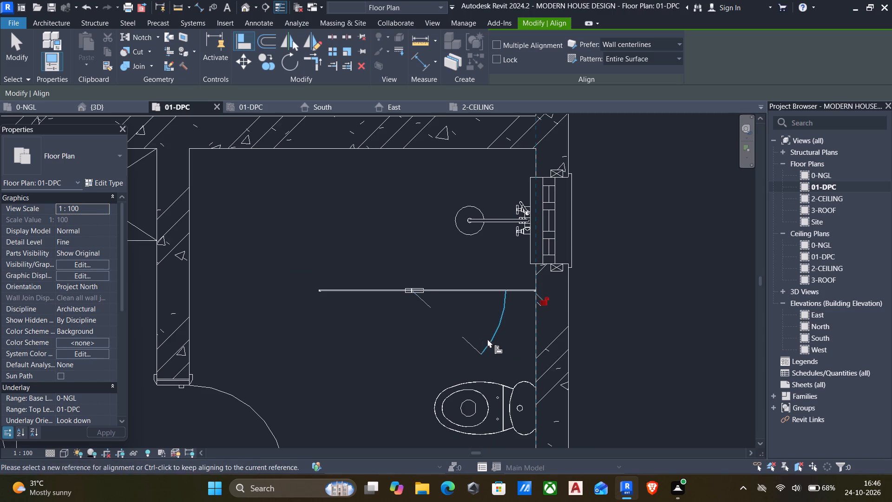
scroll(433, 309, "down", 2)
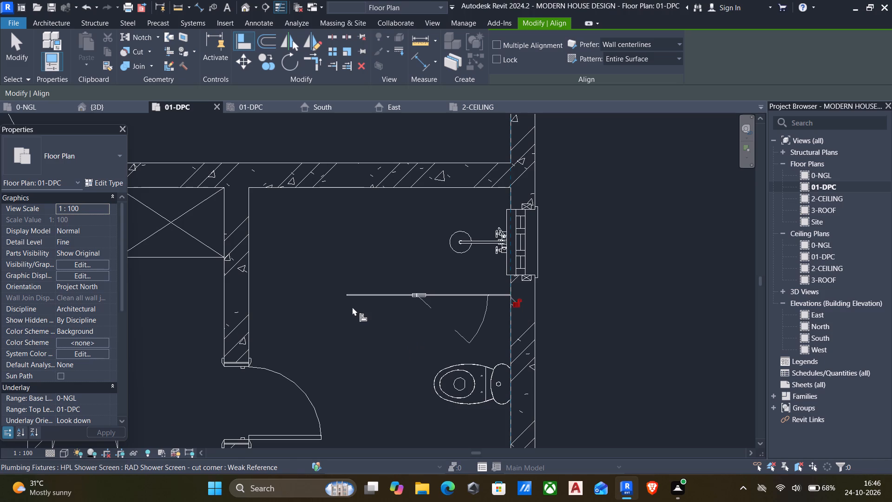
key("Escape")
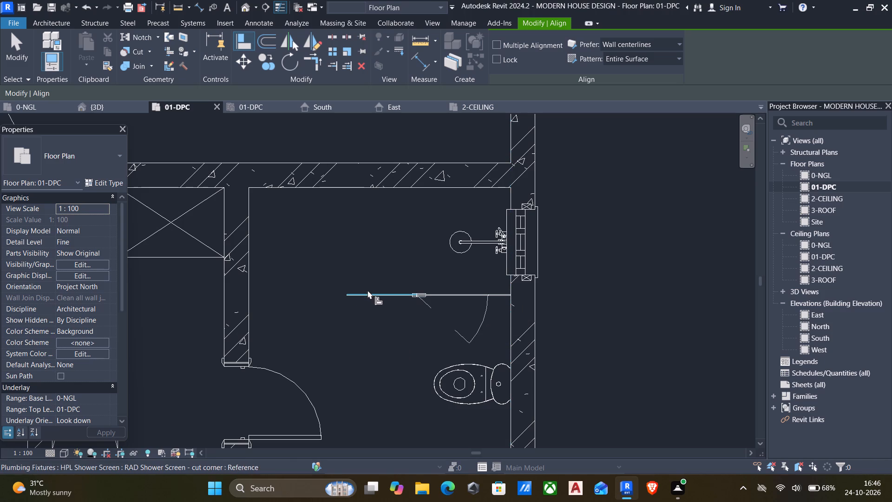
key("Escape")
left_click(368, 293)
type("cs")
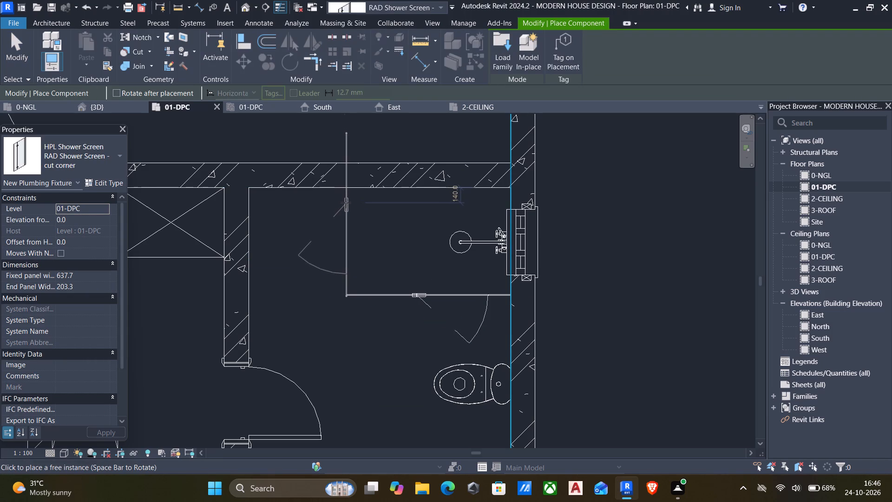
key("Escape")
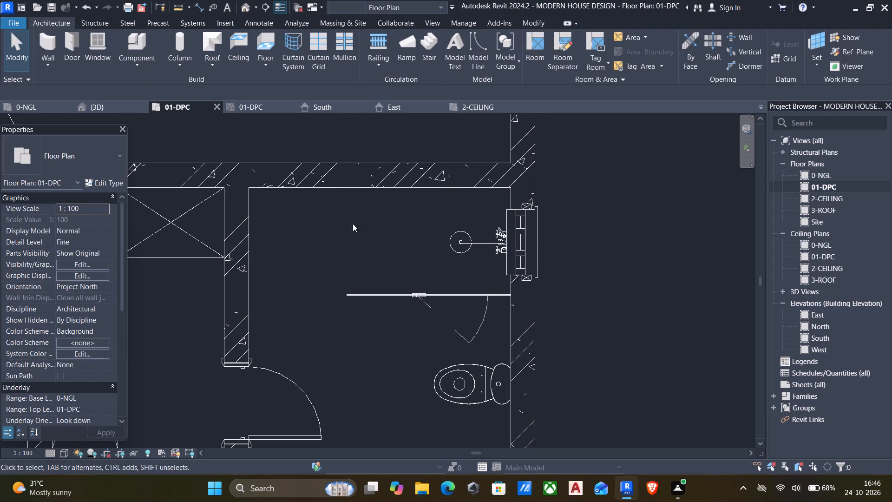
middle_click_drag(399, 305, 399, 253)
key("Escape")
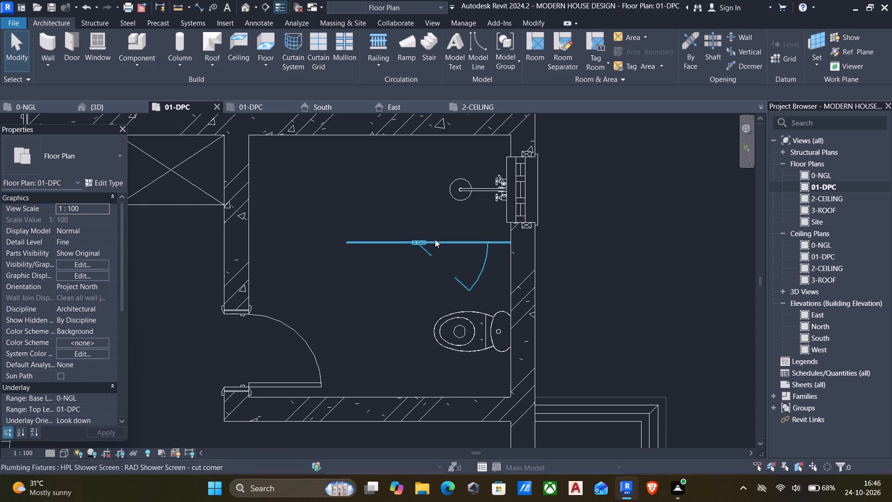
Delete the shower column at the window in the bathroom beside the wardrobe room.
left_click(472, 196)
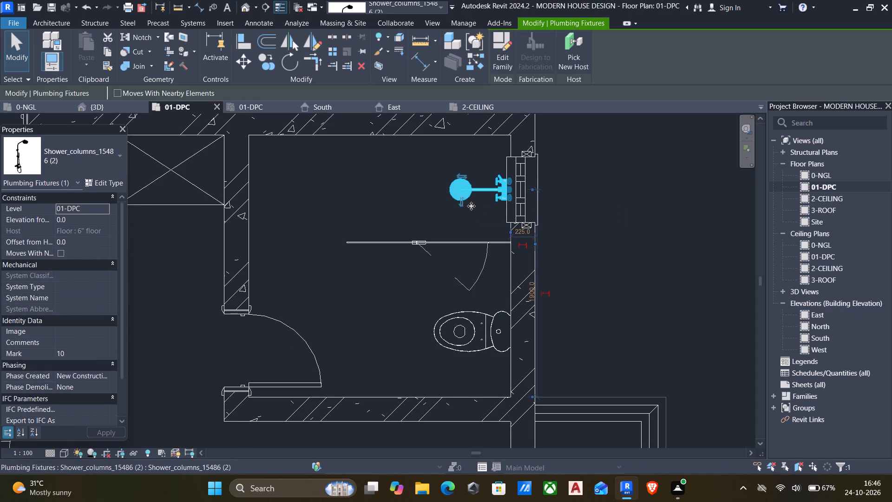
key("Delete")
Place another Shower_columns_15486 (2) against this bathroom's upper wall, 500 mm from the exterior wall, with its head facing into the room.
scroll(444, 254, "down", 7)
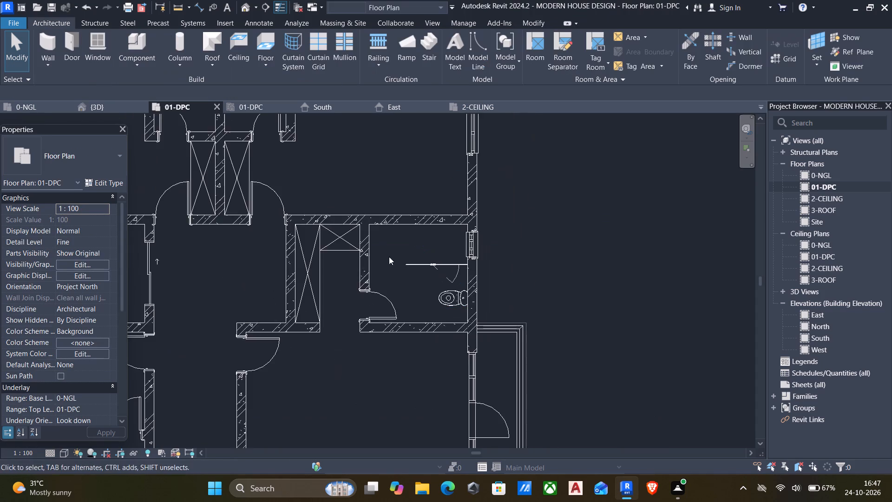
middle_click_drag(389, 257, 447, 375)
scroll(448, 376, "down", 4)
left_click(336, 250)
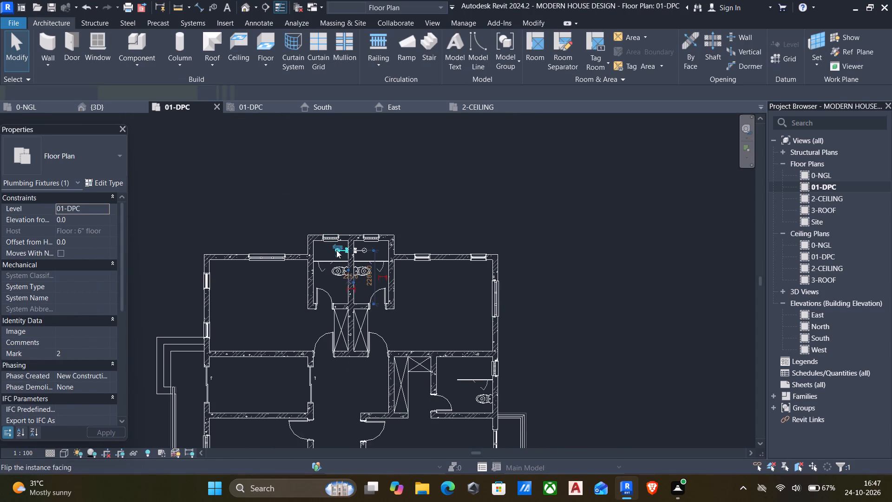
type("cs")
scroll(495, 377, "up", 4)
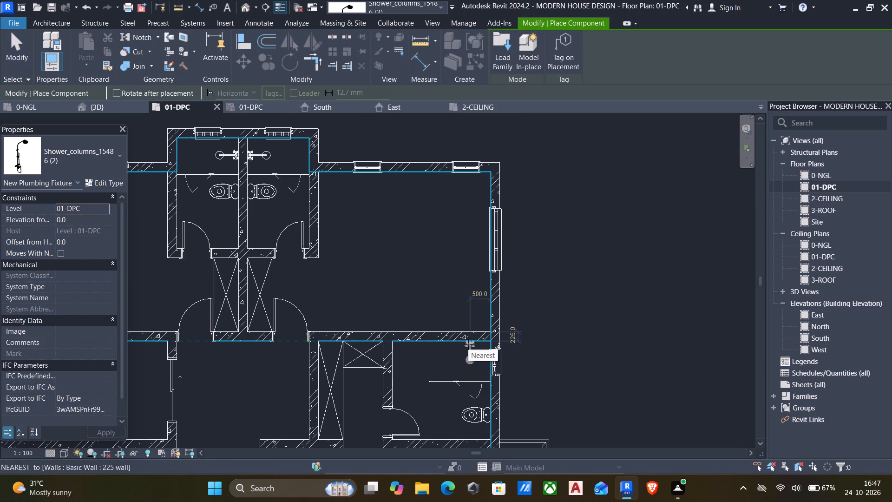
left_click(468, 344)
key("Escape")
middle_click_drag(446, 396, 439, 368)
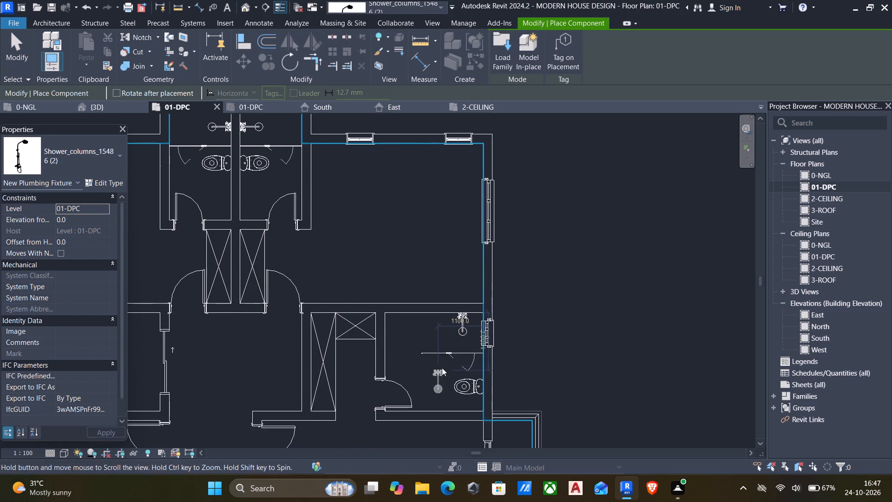
key("Escape")
Place another RAD Shower Screen - cut corner parallel to the exterior wall, 1100 mm from it, running down from the upper wall.
scroll(457, 374, "up", 4)
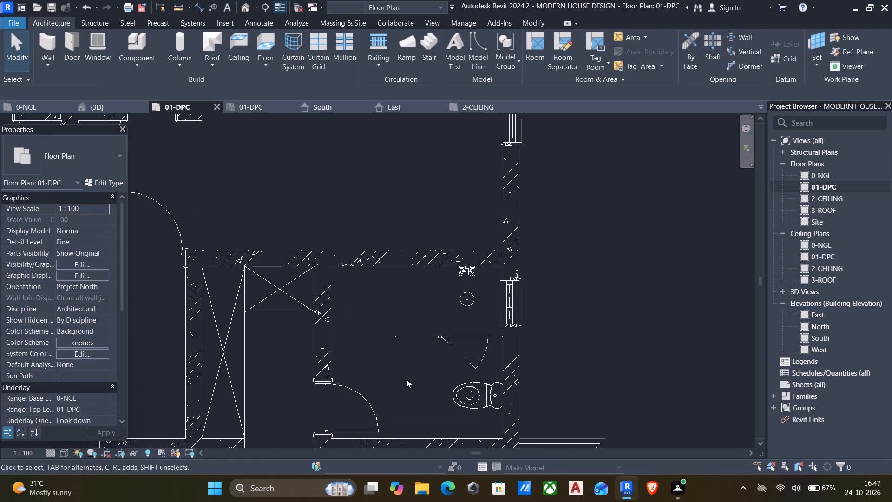
left_click(429, 342)
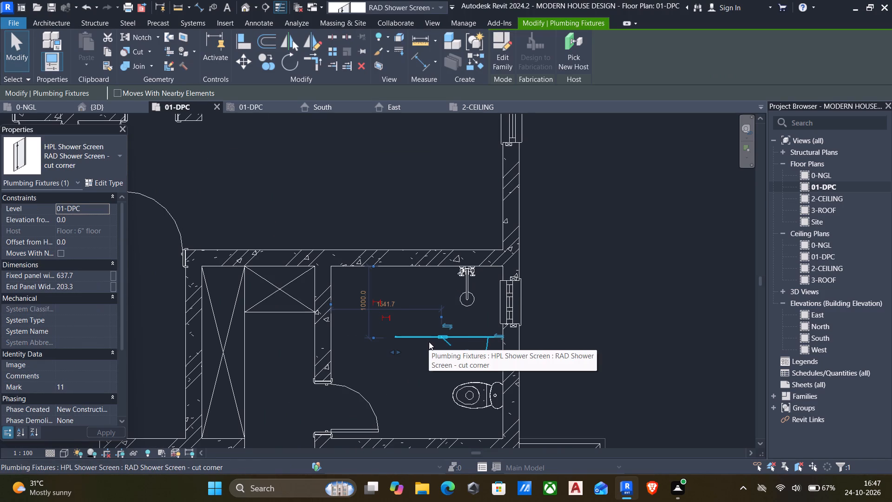
type("cs")
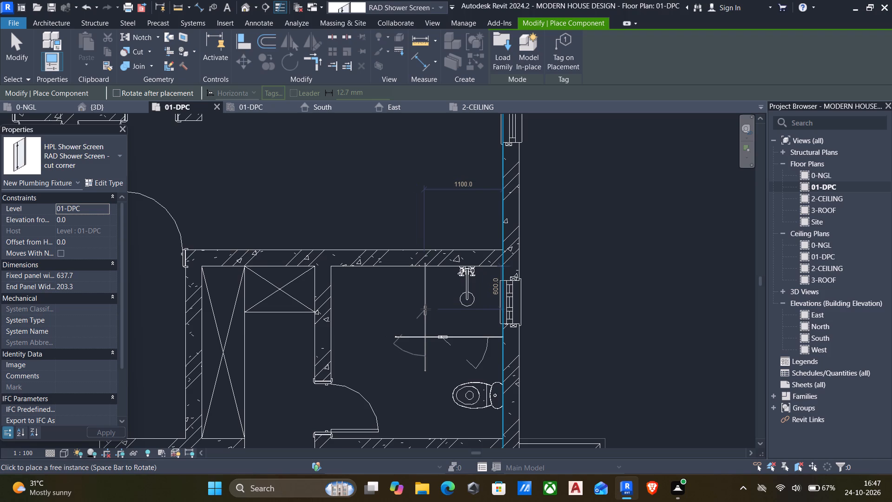
left_click(426, 309)
key("Escape")
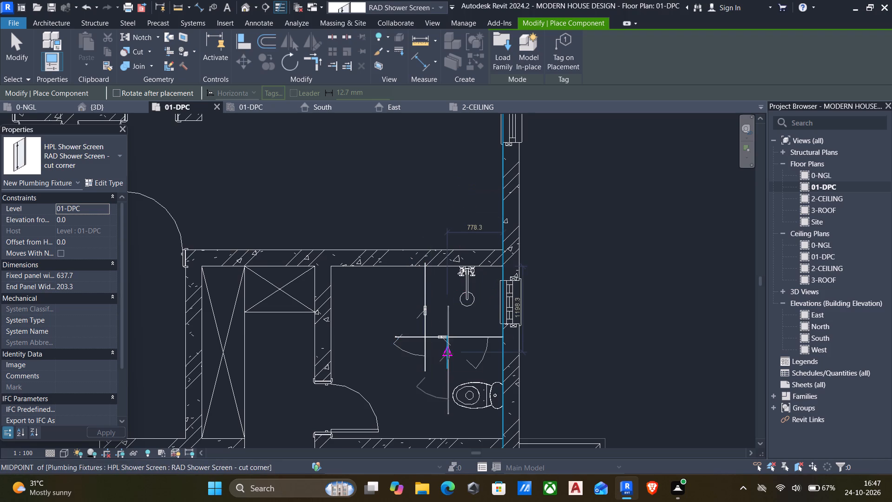
key("Escape")
Delete the shower screen perpendicular to the exterior wall and the toilet on that wall.
left_click(459, 345)
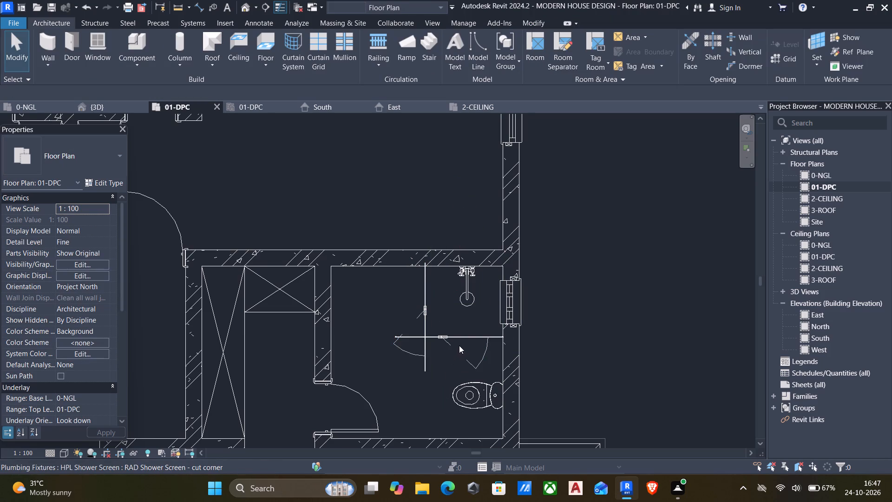
left_click(463, 337)
key("Delete")
left_click(455, 397)
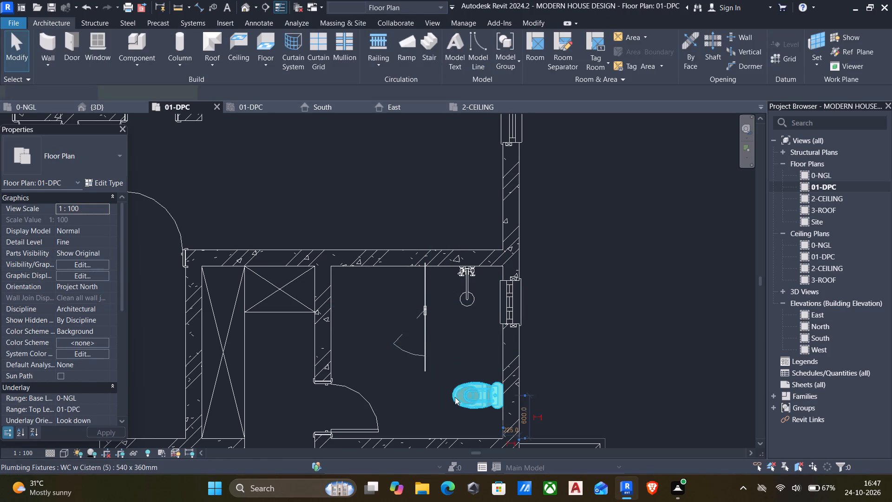
key("Delete")
Dimension the distance between the exterior wall's inner face and the remaining shower screen.
key("d")
key("i")
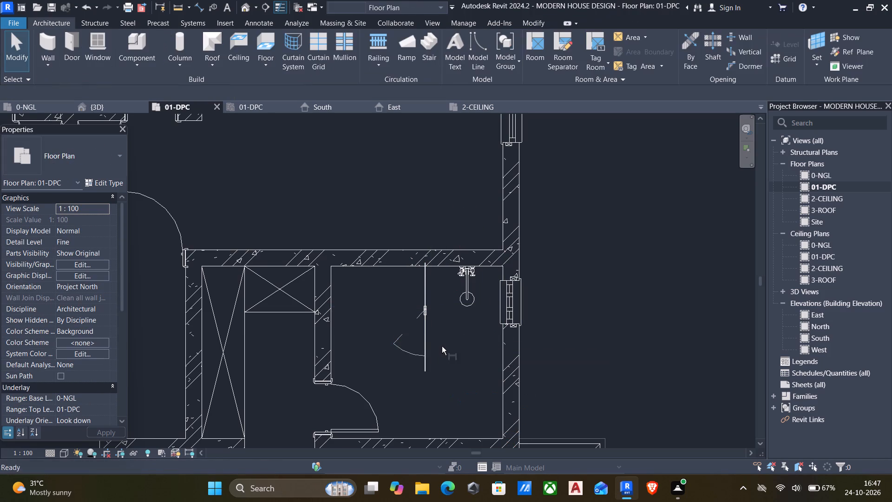
key("Tab")
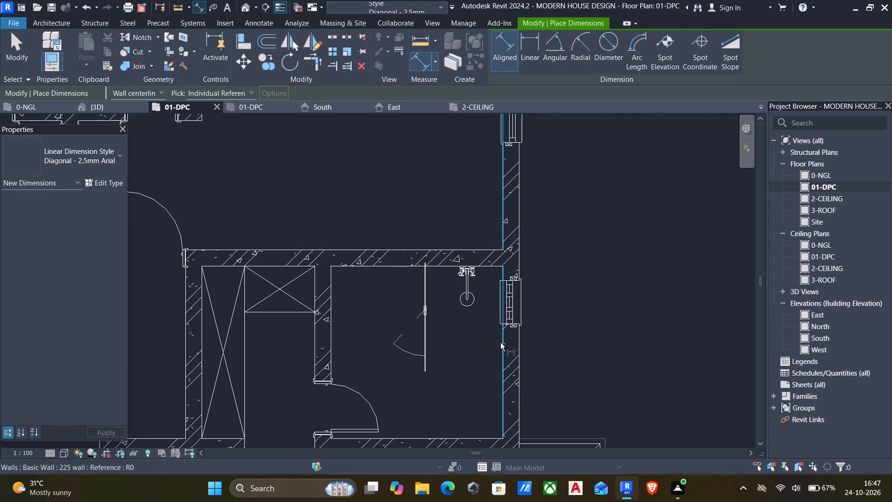
left_click(500, 343)
left_click(426, 346)
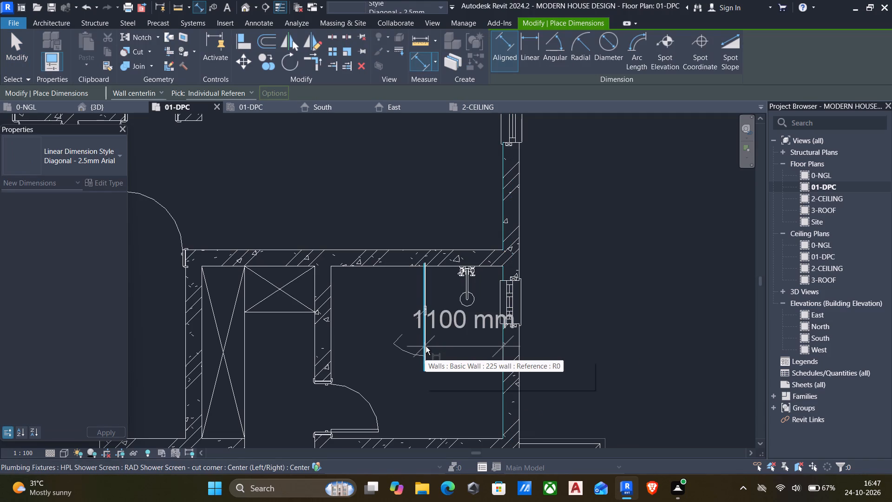
key("Escape")
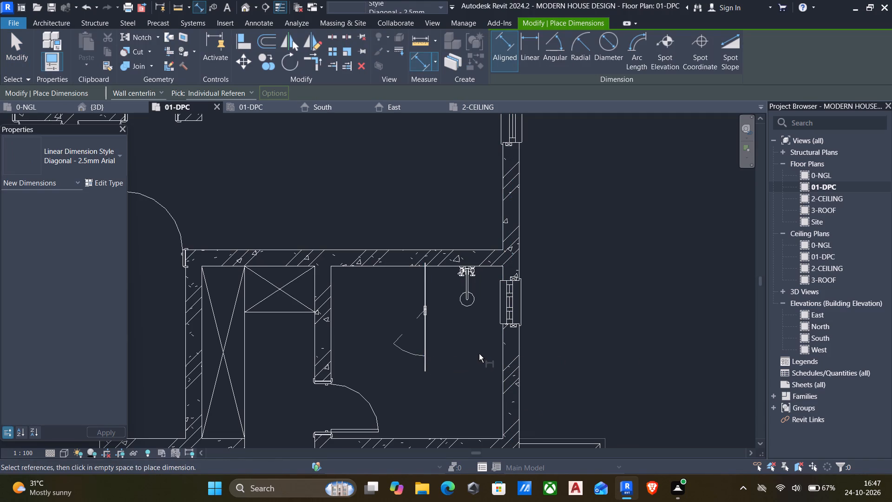
key("Tab")
left_click(501, 344)
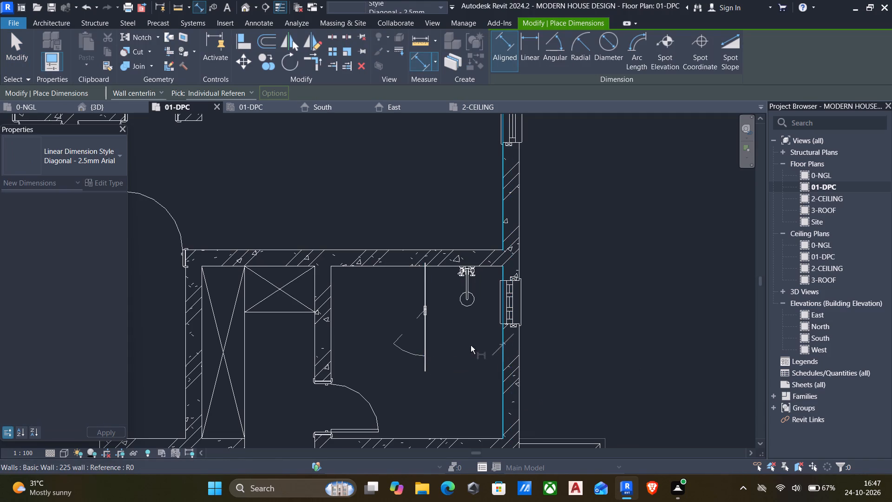
left_click(425, 348)
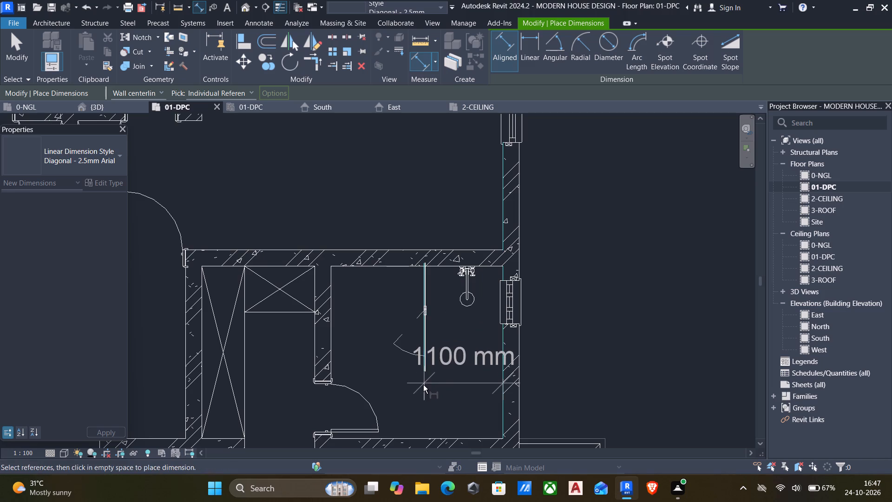
left_click(423, 385)
key("Escape")
key("Escape")
Set the shower screen's distance from the exterior wall to 900 mm.
left_click(425, 326)
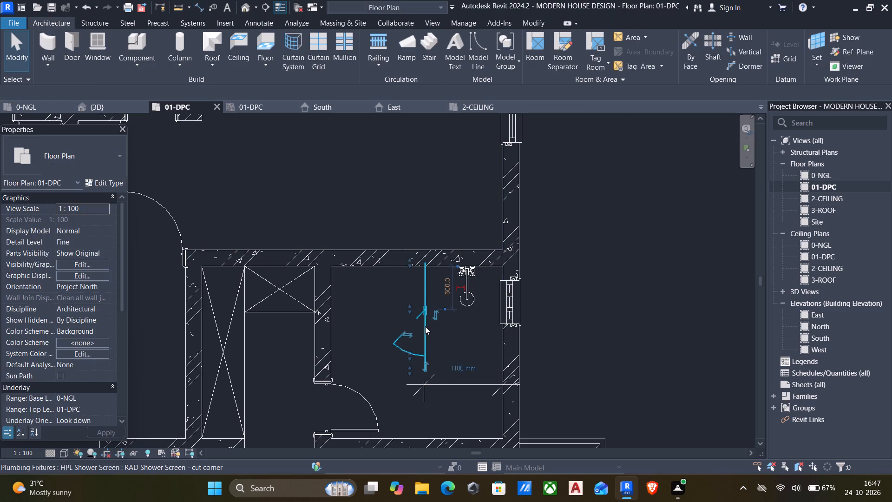
left_click(462, 370)
type("900")
key("Return")
left_click(584, 376)
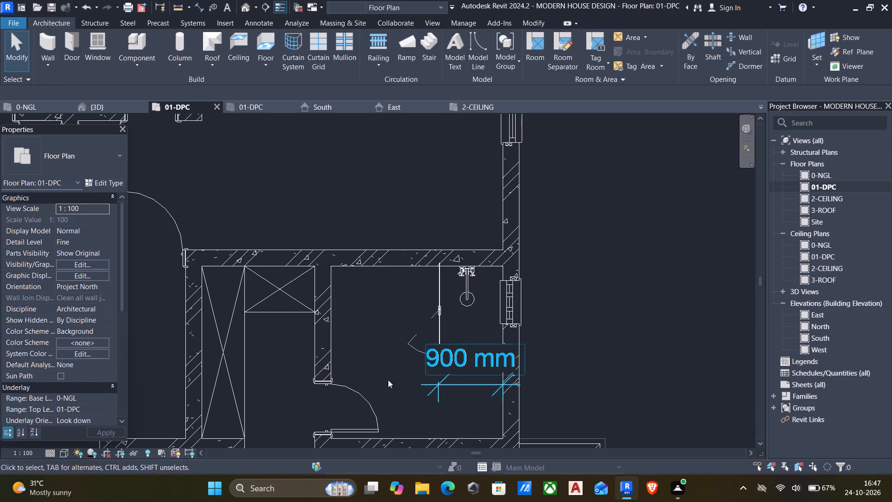
Delete the dimension between the shower screen and the exterior wall.
left_click(376, 337)
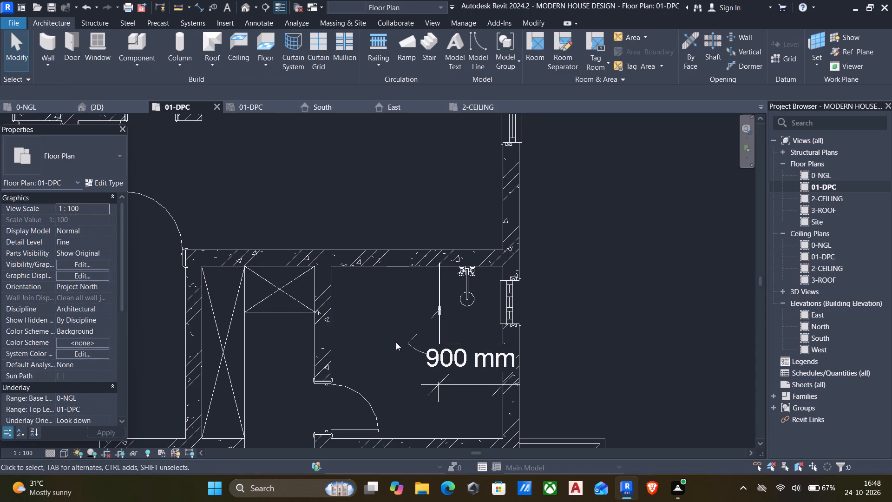
left_click(468, 381)
key("Delete")
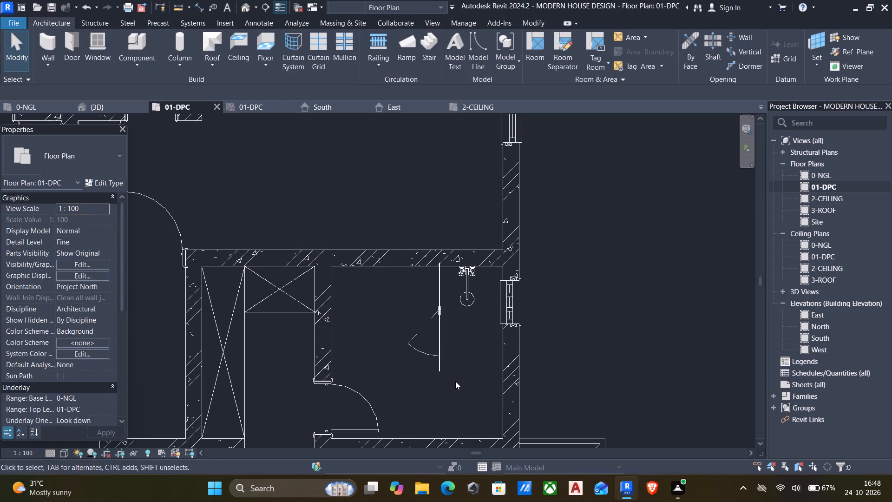
Stretch the shower screen's end panel to the lower wall's inner face, giving an end panel width of 1145 mm.
left_click(441, 366)
scroll(436, 370, "up", 1)
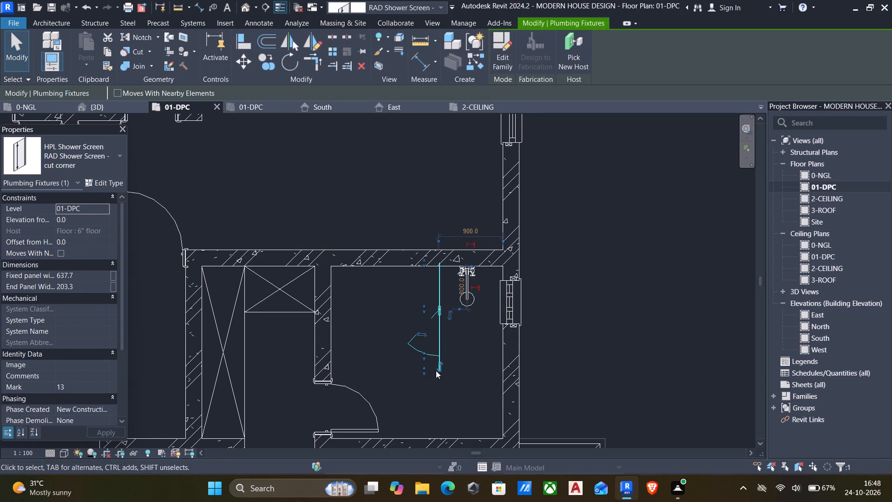
scroll(436, 370, "up", 1)
left_click_drag(421, 375, 421, 394)
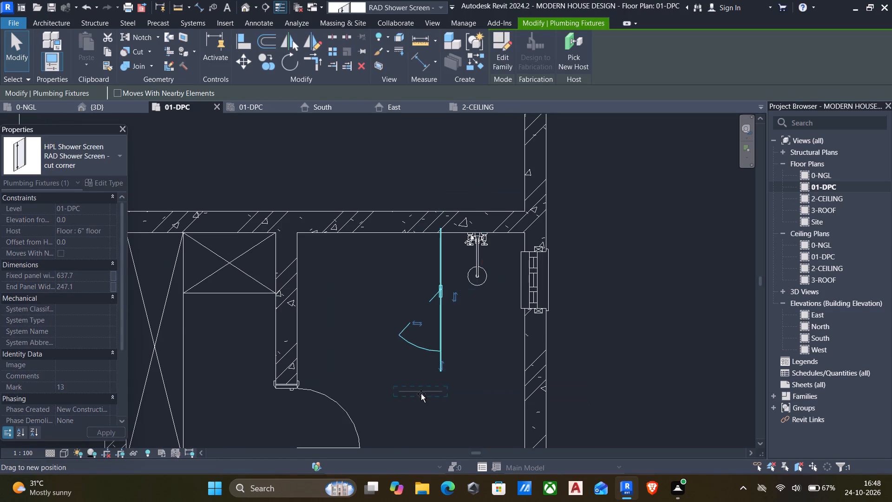
left_click_drag(421, 394, 388, 362)
scroll(421, 394, "down", 1)
middle_click_drag(421, 394, 390, 338)
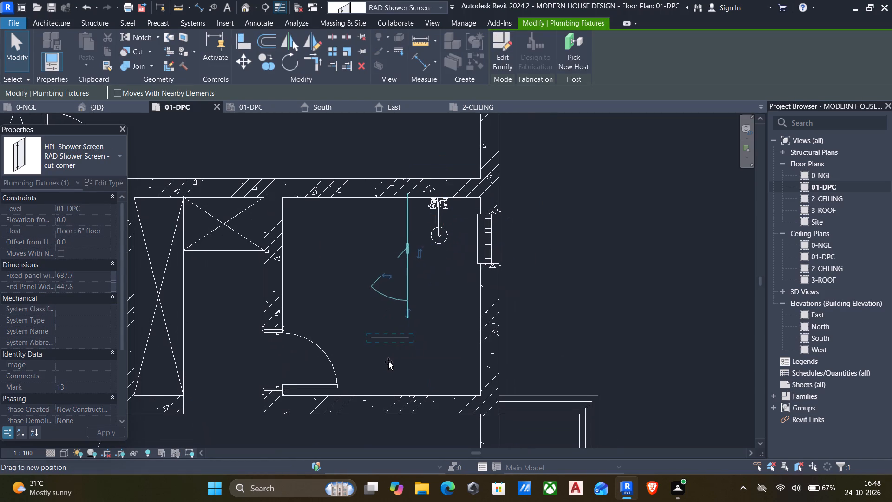
left_click_drag(388, 362, 394, 391)
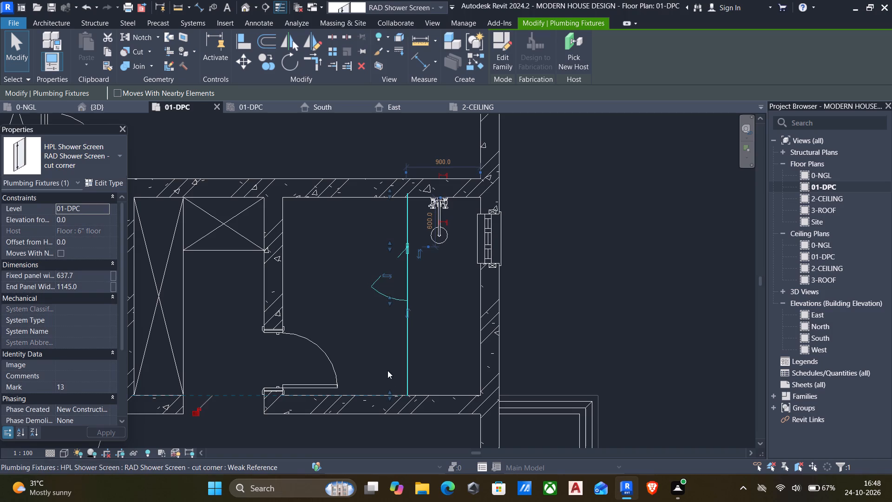
left_click(382, 339)
Align the shower screen's upper end with the inner face of the bathroom's upper wall.
middle_click_drag(341, 251, 349, 284)
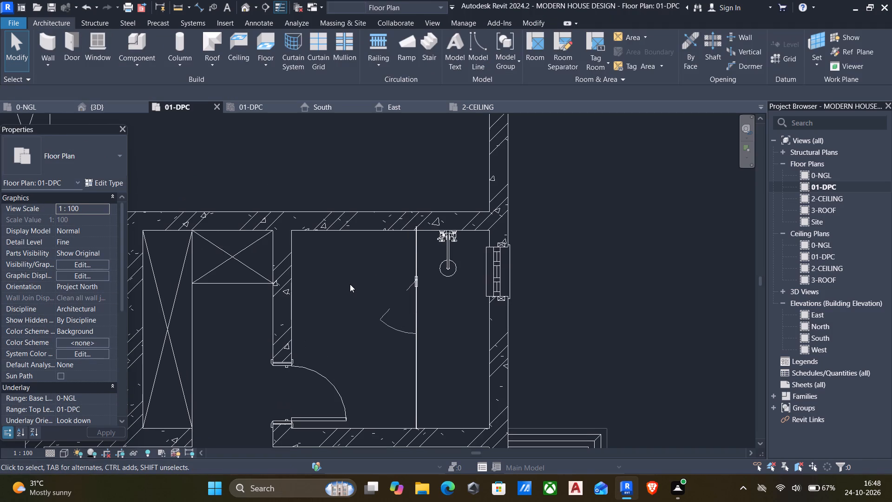
scroll(370, 292, "down", 4)
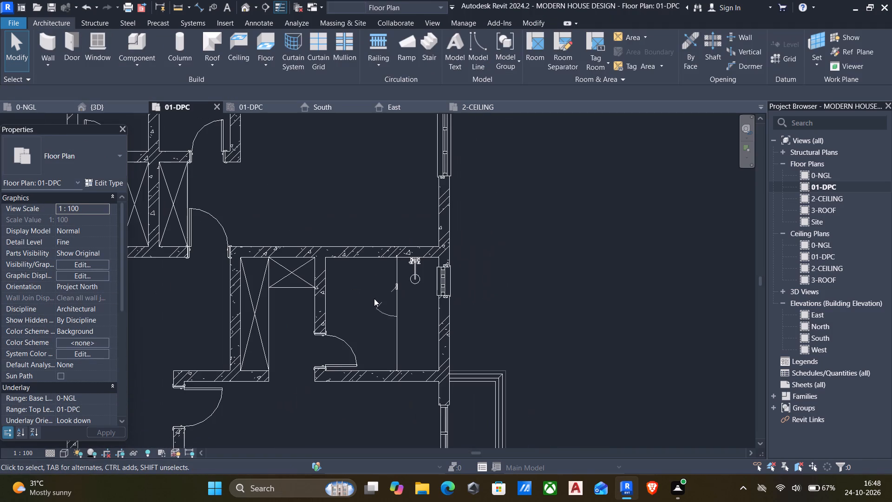
scroll(401, 253, "up", 14)
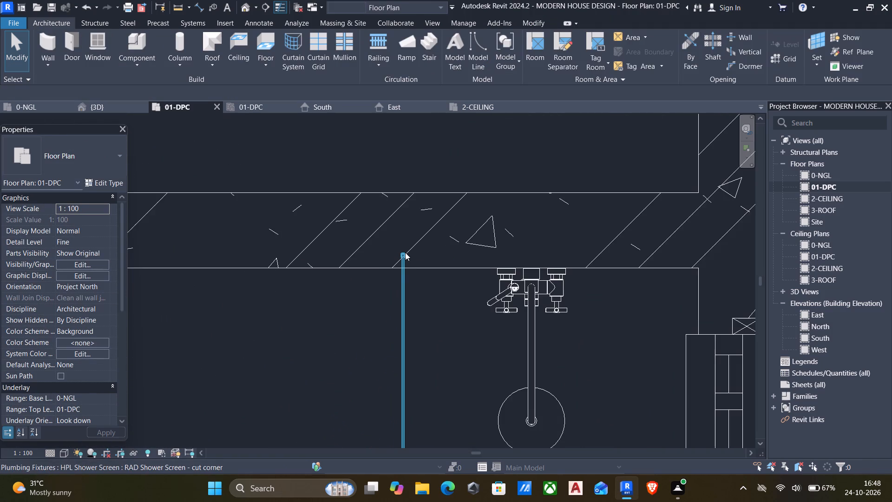
left_click(405, 252)
type("al")
left_click(355, 273)
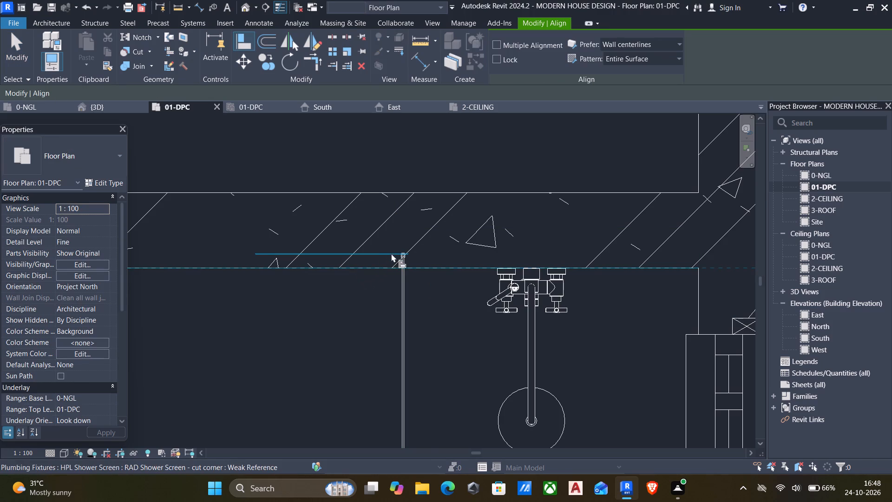
left_click(395, 252)
scroll(396, 283, "down", 7)
middle_click_drag(378, 347, 431, 279)
scroll(433, 277, "down", 7)
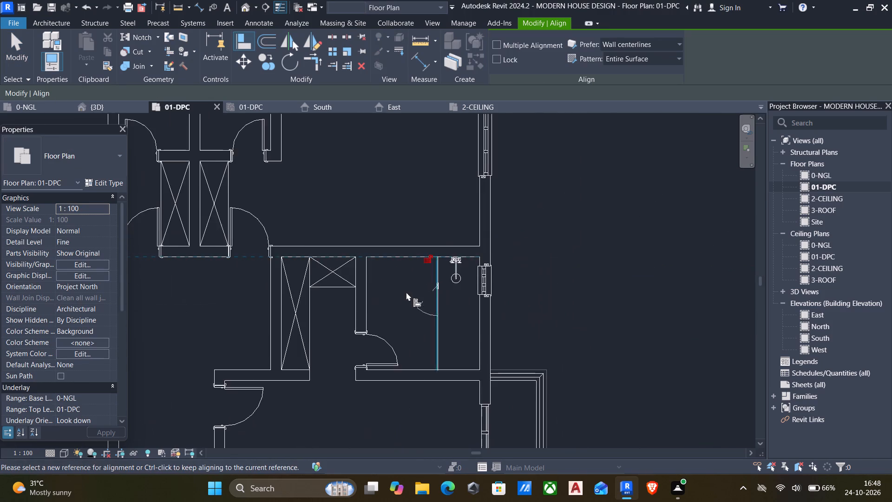
middle_click_drag(403, 297, 445, 417)
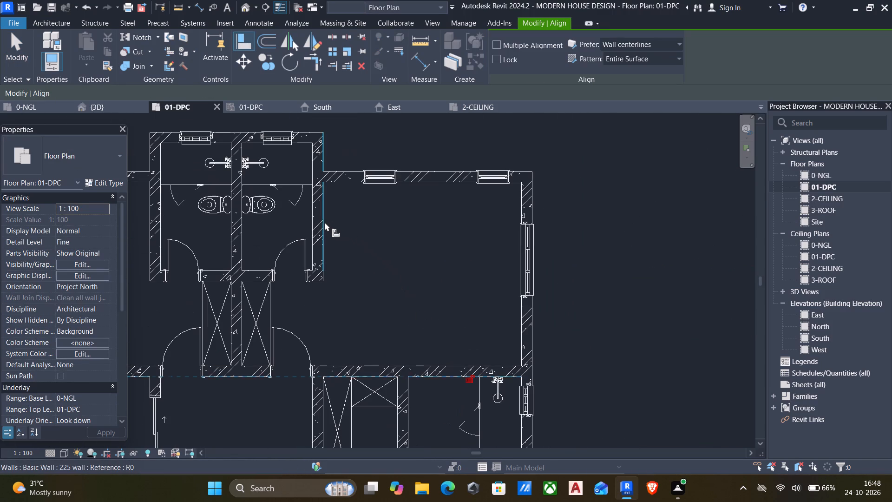
key("Escape")
key("Escape")
Place another 540 x 360mm WC w Cistern (5) against the bathroom's upper wall, outside the shower screen and 1700 mm from the exterior wall.
left_click(256, 204)
type("cs")
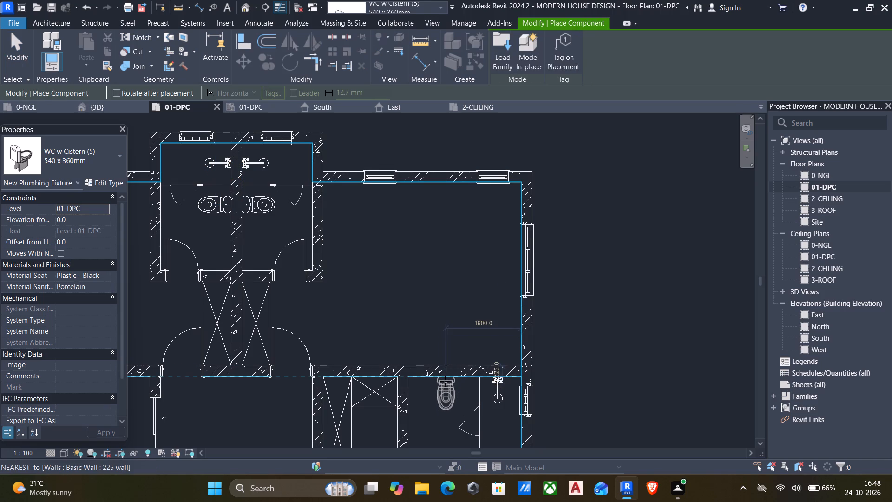
left_click(443, 379)
scroll(439, 356, "down", 5)
middle_click_drag(440, 350, 446, 258)
scroll(446, 258, "up", 1)
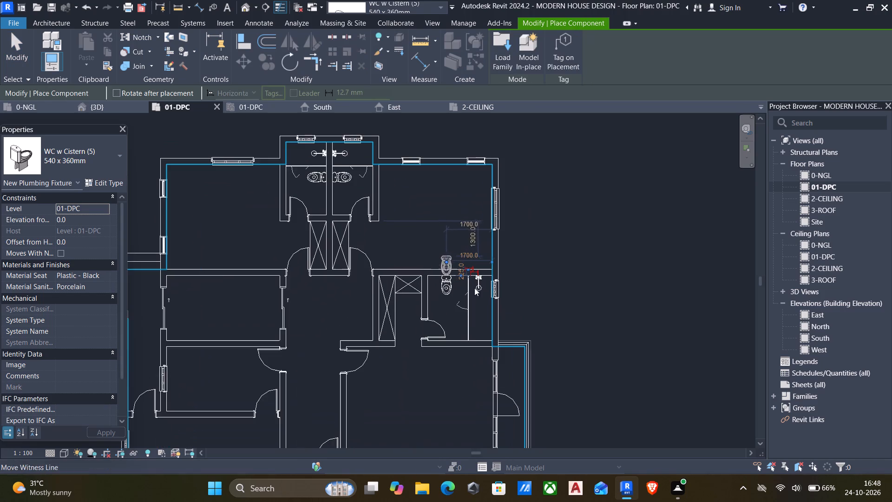
middle_click_drag(595, 343, 578, 289)
scroll(635, 286, "down", 3)
key("Escape")
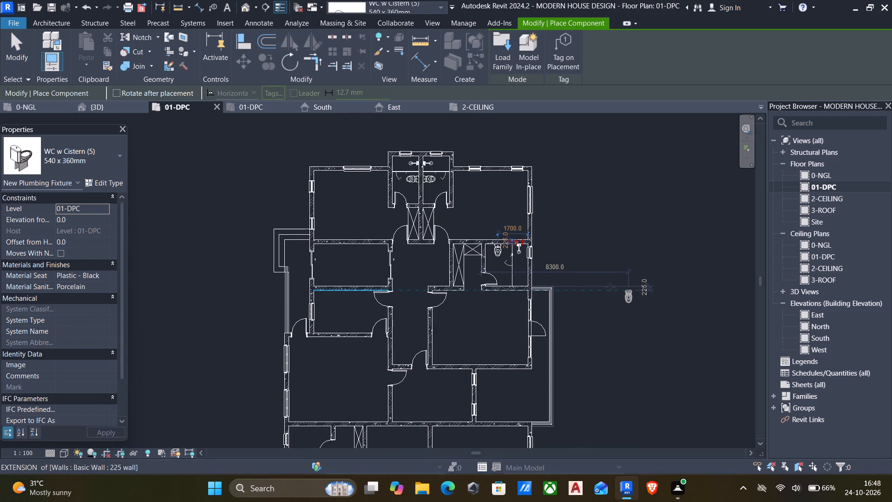
Place another Shower_columns_15486 (2) against the upper wall of the plan's southwest bathroom, beside its exterior wall and 1900 mm from the door-side partition.
middle_click_drag(577, 293, 507, 225)
key("Escape")
middle_click_drag(575, 336, 604, 360)
scroll(609, 358, "down", 2)
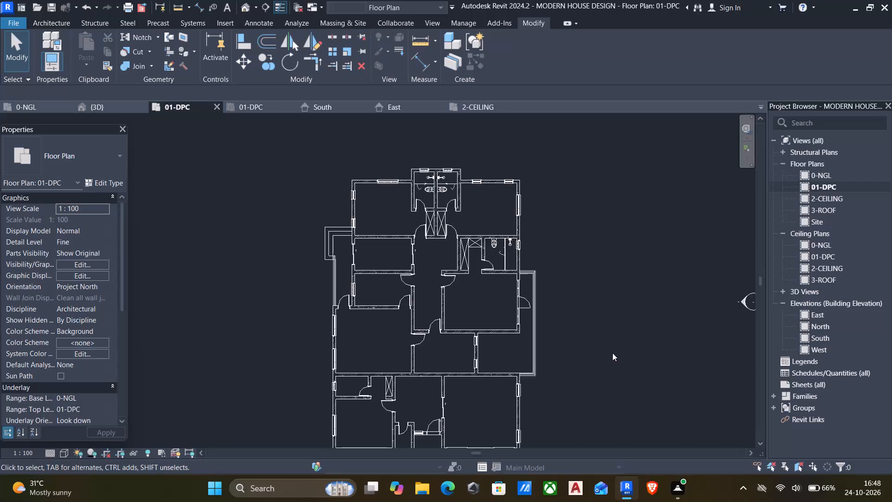
scroll(553, 351, "down", 2)
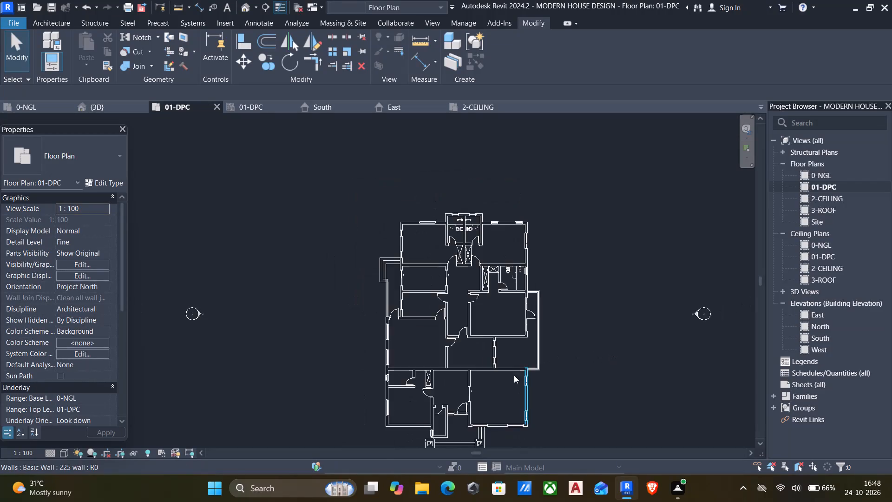
middle_click_drag(498, 378, 510, 209)
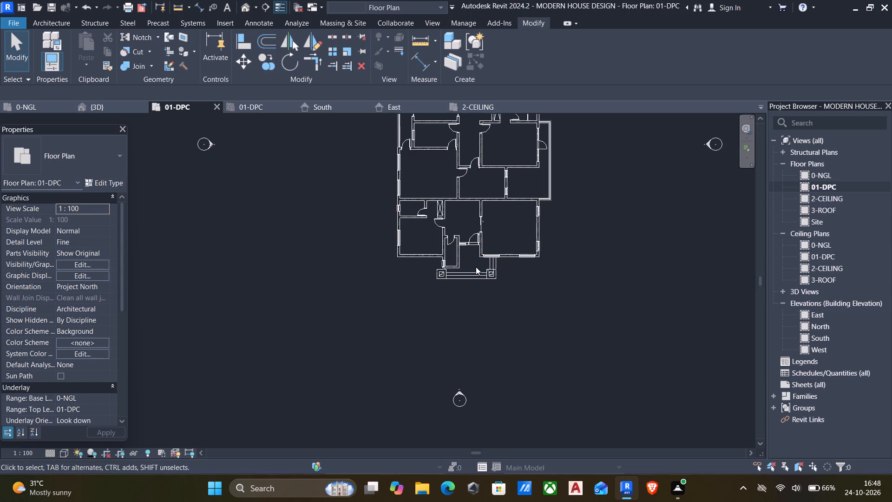
middle_click_drag(505, 185, 488, 276)
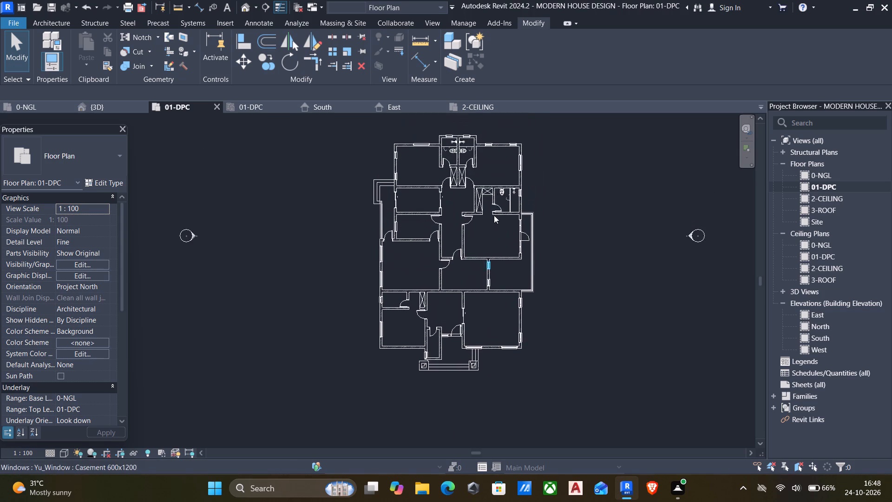
scroll(508, 185, "up", 4)
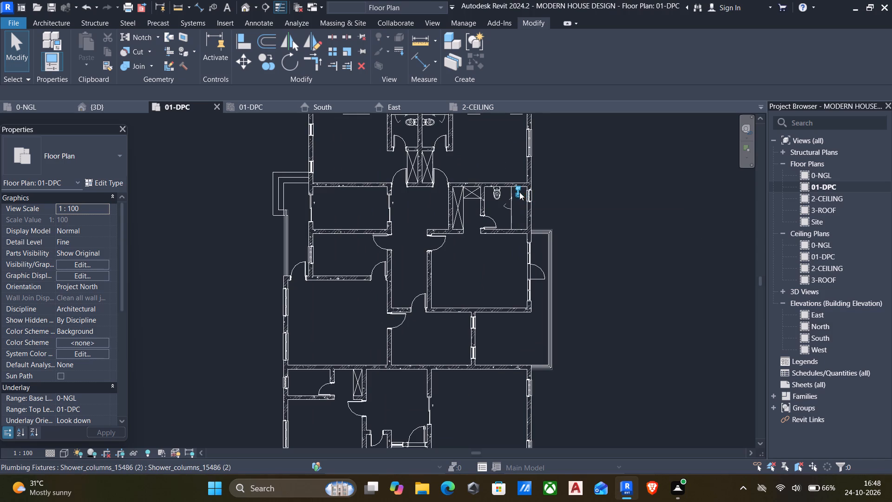
left_click(516, 192)
key("Escape")
scroll(522, 205, "up", 5)
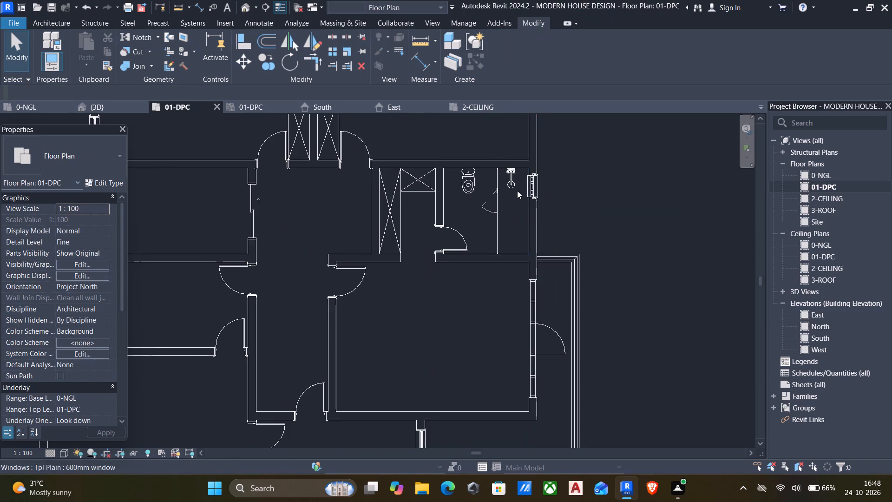
left_click(510, 184)
type("cs")
scroll(437, 292, "down", 6)
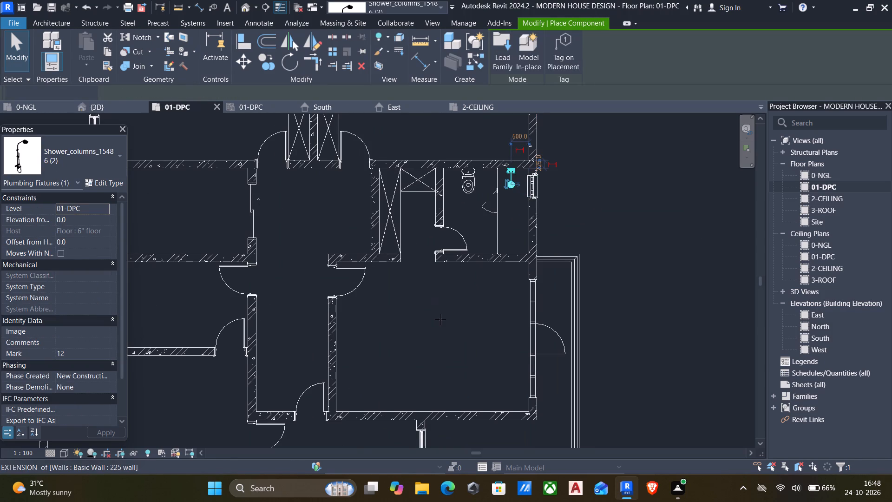
middle_click_drag(438, 320, 596, 204)
scroll(440, 295, "up", 4)
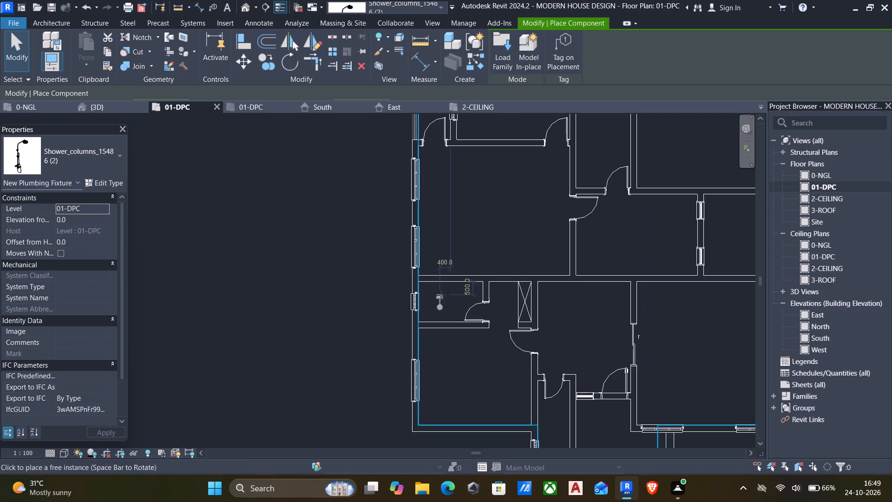
scroll(441, 295, "up", 4)
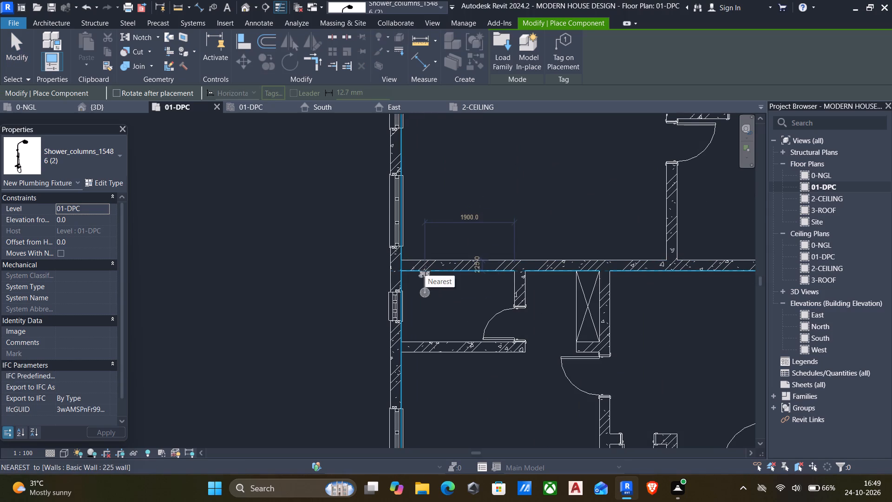
left_click(425, 271)
scroll(459, 267, "down", 5)
key("Escape")
scroll(548, 252, "down", 6)
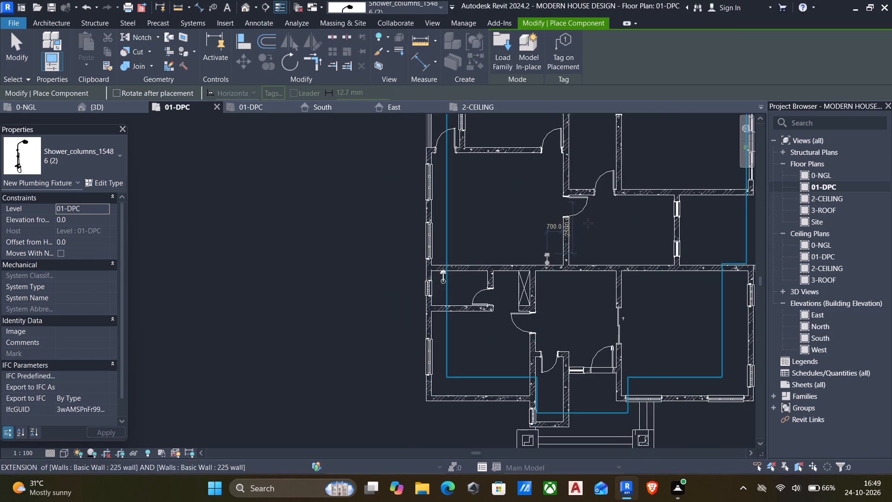
middle_click_drag(521, 249, 409, 330)
key("Escape")
Place another 540 x 360mm WC w Cistern (5) against the southwest bathroom's upper wall, 900 mm from the door-side partition.
scroll(471, 203, "up", 5)
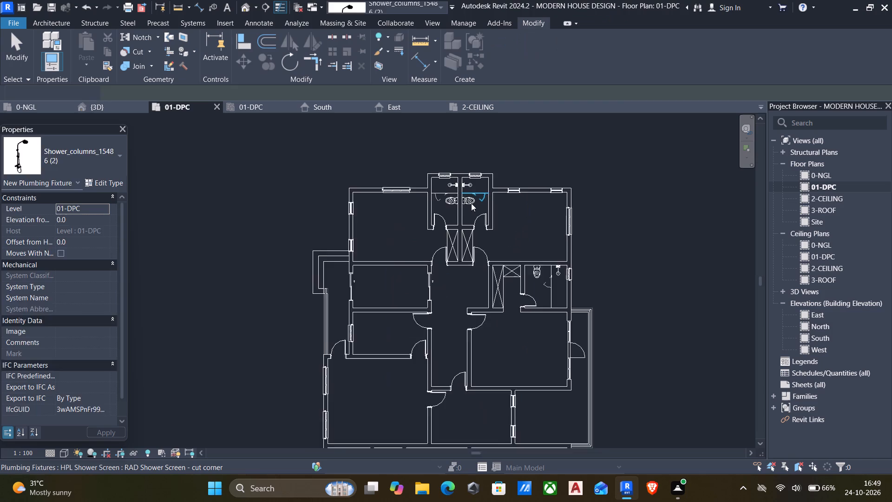
key("Escape")
left_click(470, 201)
scroll(471, 201, "up", 4)
key("Escape")
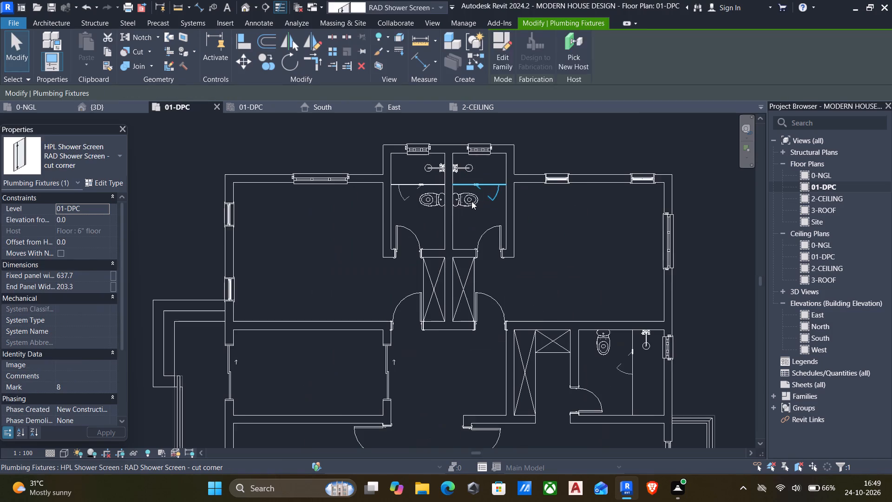
left_click(463, 201)
type("cs")
scroll(433, 278, "down", 2)
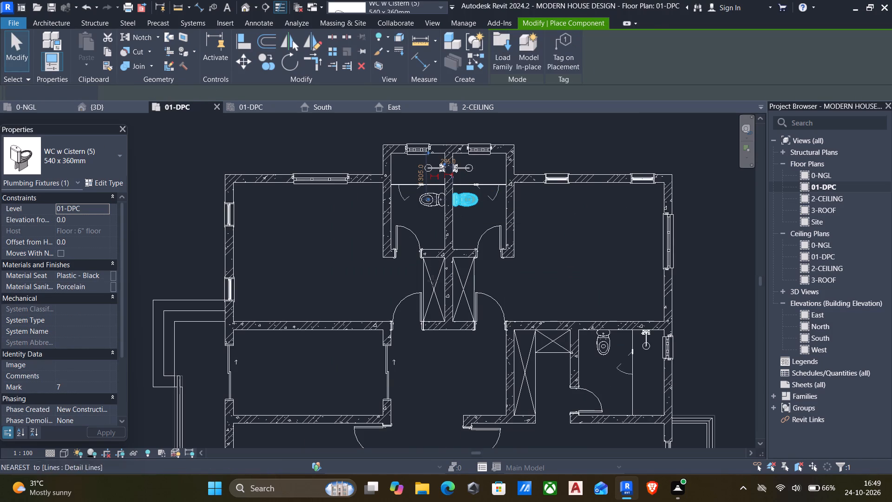
scroll(433, 281, "down", 4)
middle_click_drag(380, 342, 481, 231)
scroll(451, 364, "up", 4)
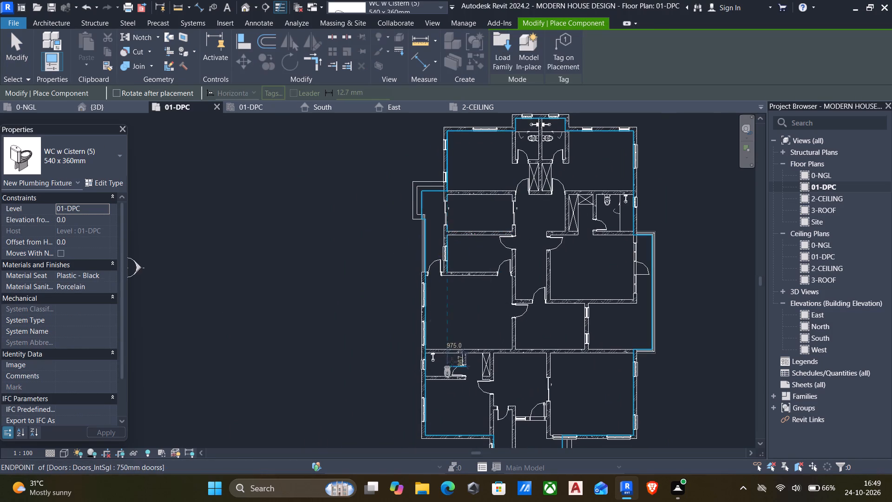
scroll(448, 354, "up", 4)
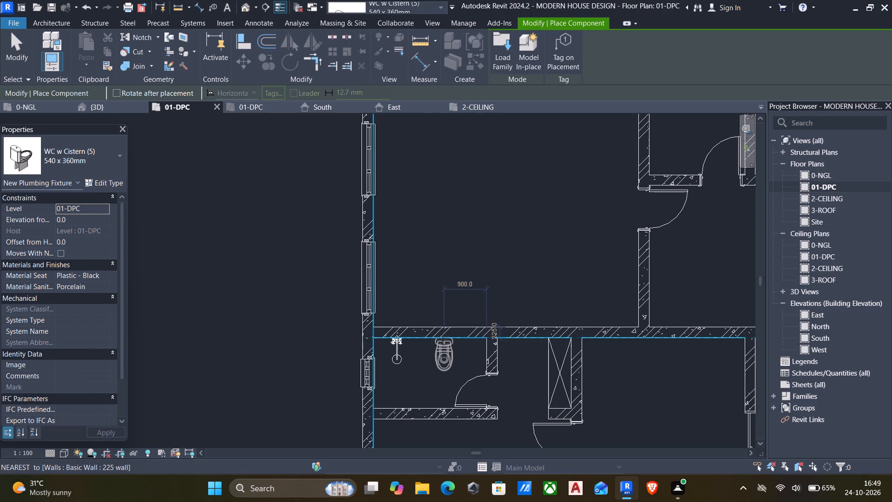
left_click(443, 340)
key("Escape")
scroll(470, 297, "down", 5)
key("Escape")
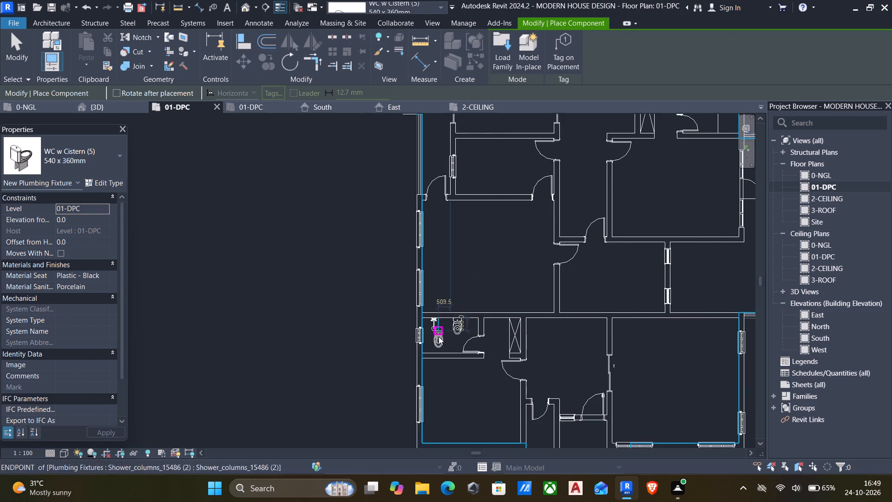
Place another RAD Shower Screen - cut corner between the southwest bathroom's shower column and WC, 1400 mm from the door-side partition.
middle_click_drag(522, 365, 384, 330)
scroll(387, 329, "down", 3)
middle_click(374, 330)
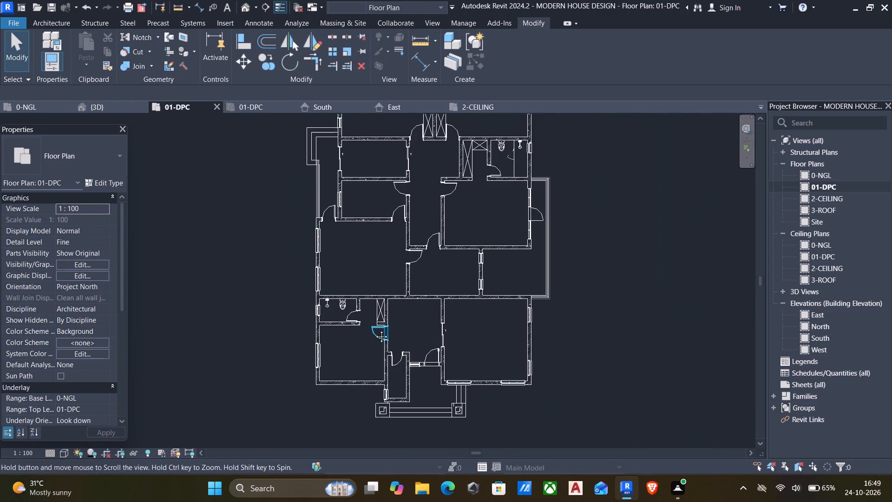
middle_click_drag(447, 231, 451, 300)
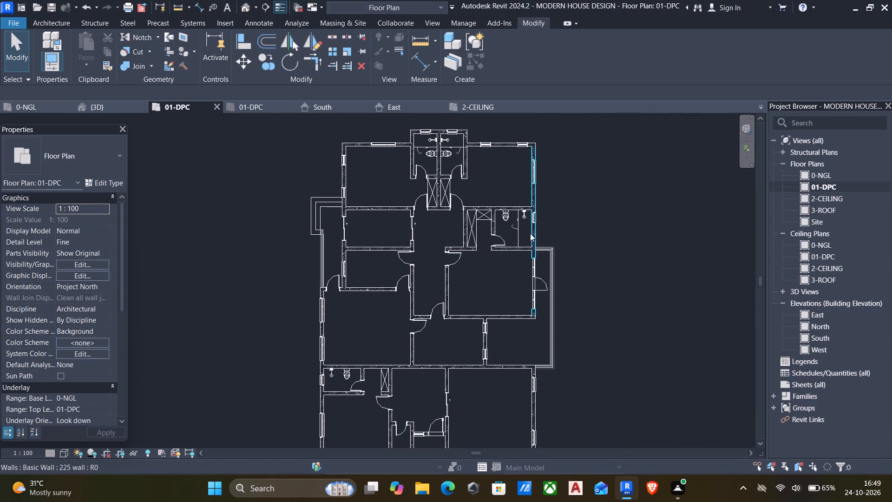
left_click(520, 236)
type("cs")
scroll(344, 371, "up", 8)
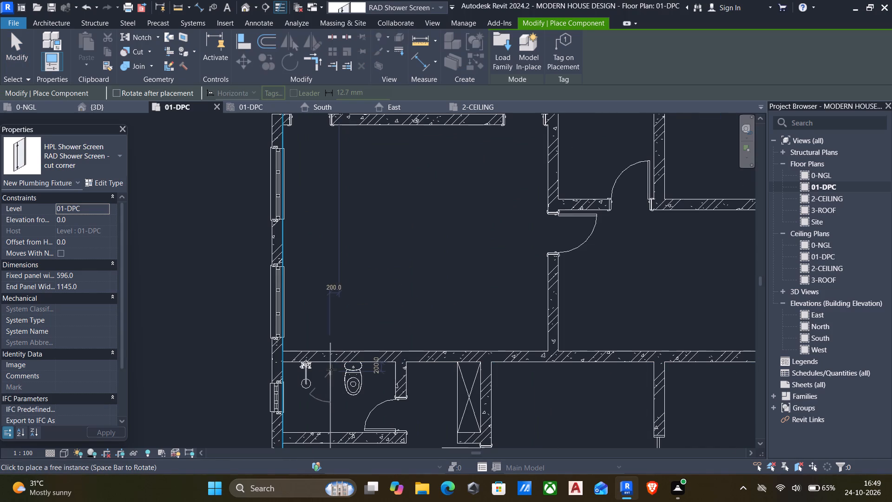
left_click(329, 370)
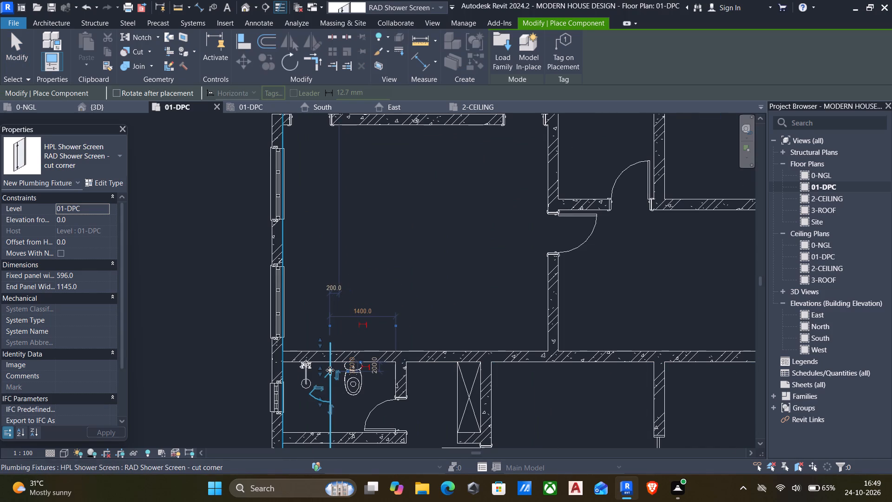
key("Escape")
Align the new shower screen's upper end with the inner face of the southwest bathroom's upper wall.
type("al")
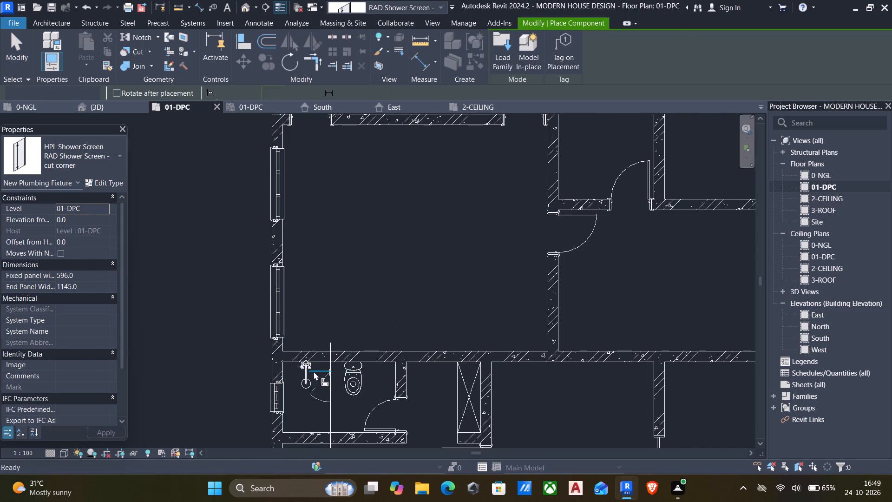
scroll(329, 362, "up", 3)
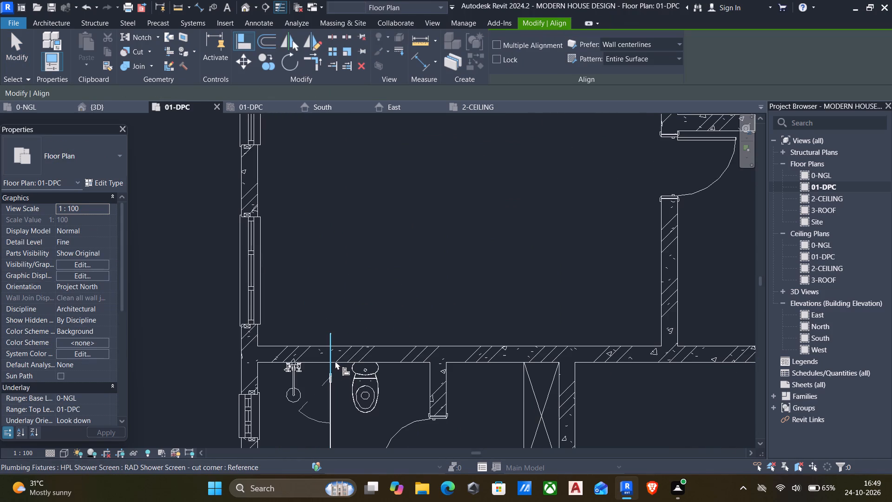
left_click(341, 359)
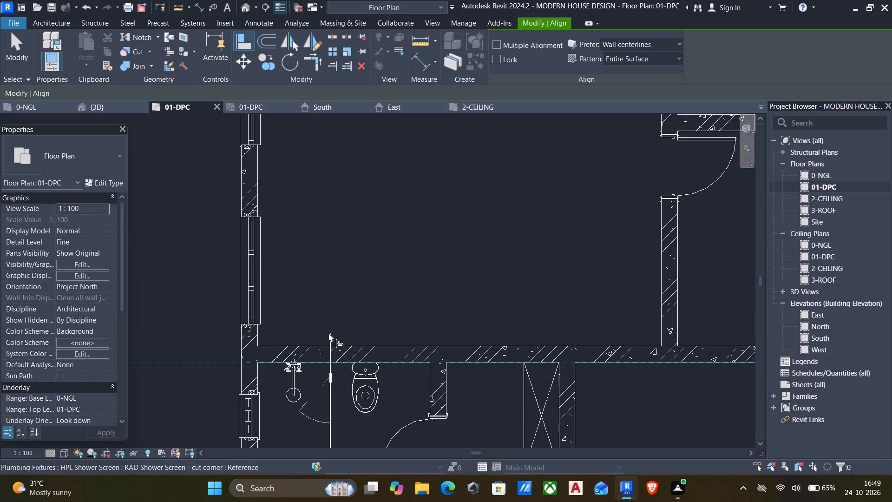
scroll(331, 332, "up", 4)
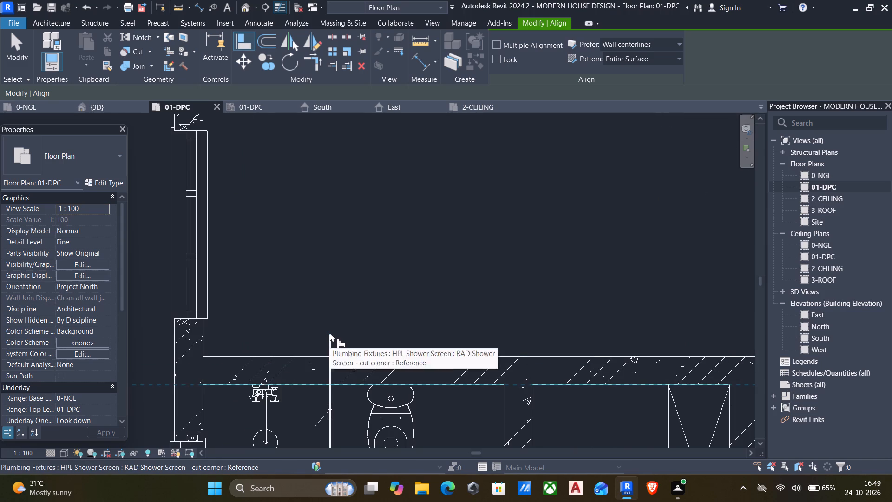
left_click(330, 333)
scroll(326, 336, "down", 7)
Align the shower screen's lower end with the inner face of the southwest bathroom's lower wall.
middle_click_drag(321, 373, 300, 284)
scroll(300, 283, "up", 1)
scroll(298, 348, "up", 4)
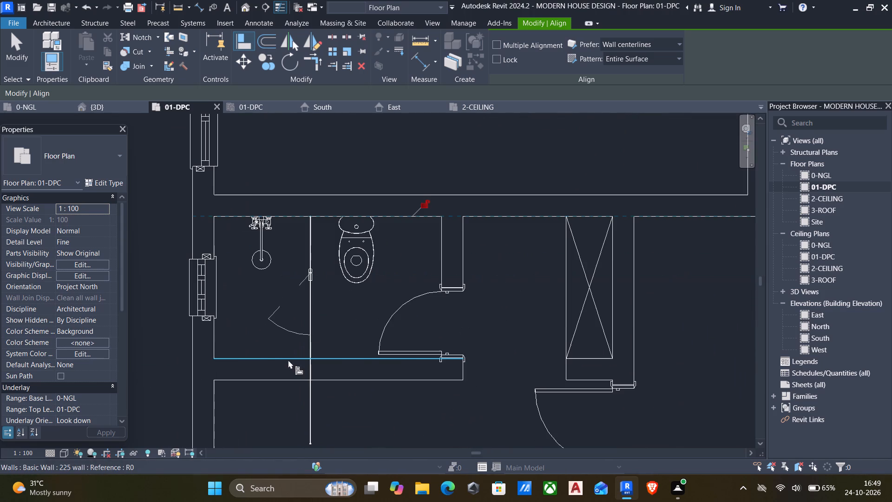
left_click(282, 357)
middle_click_drag(303, 384, 316, 270)
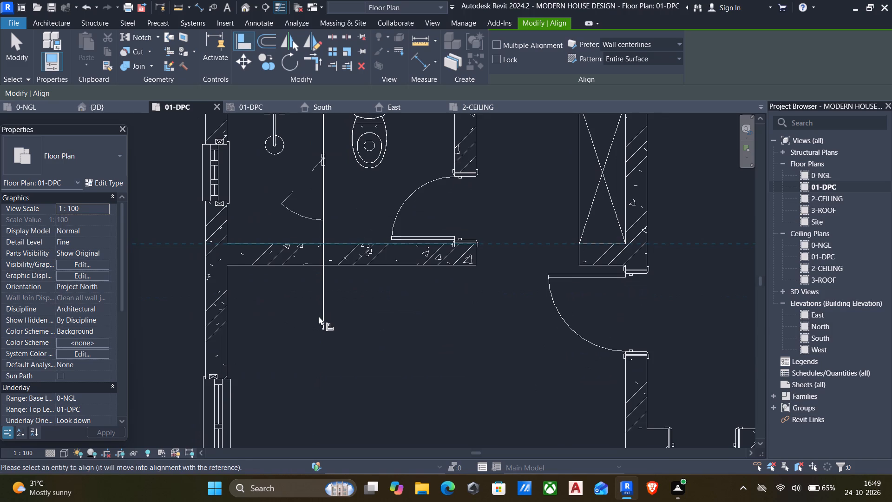
left_click(323, 329)
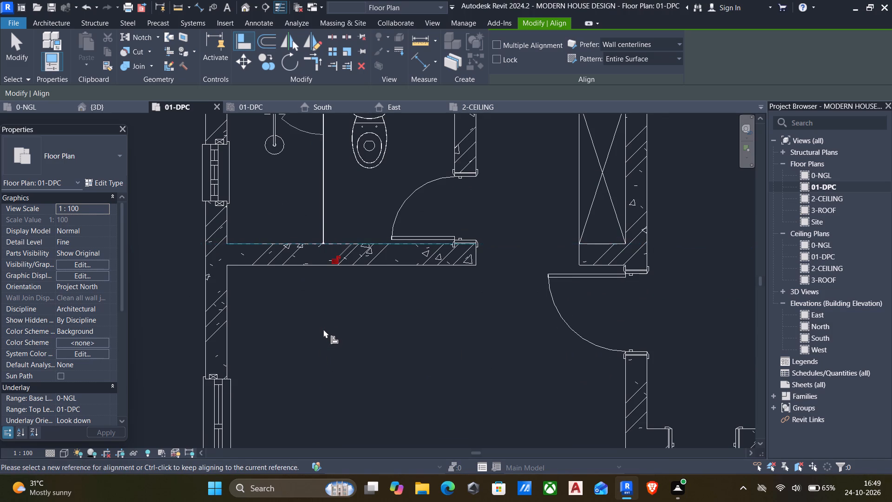
scroll(356, 331, "down", 6)
key("Escape")
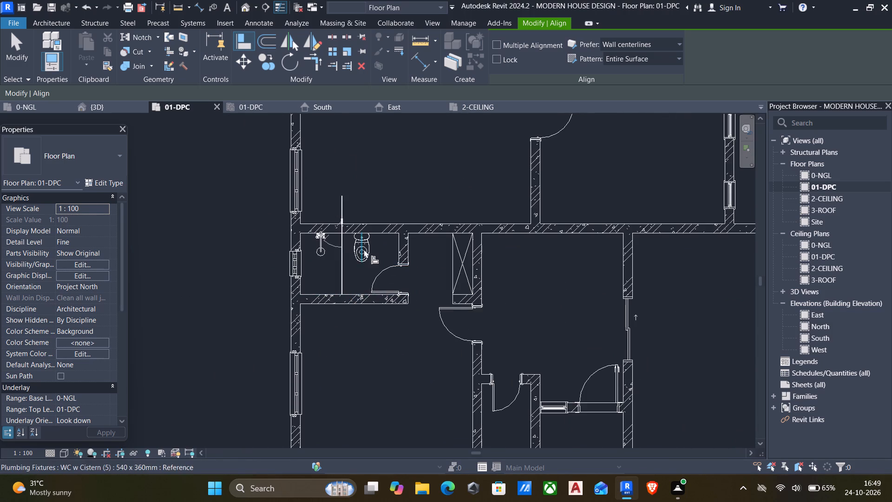
scroll(362, 248, "up", 4)
key("Escape")
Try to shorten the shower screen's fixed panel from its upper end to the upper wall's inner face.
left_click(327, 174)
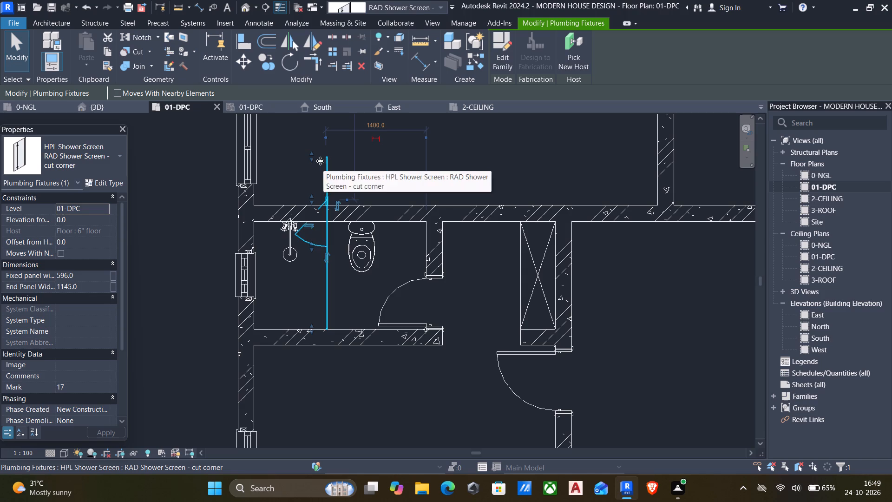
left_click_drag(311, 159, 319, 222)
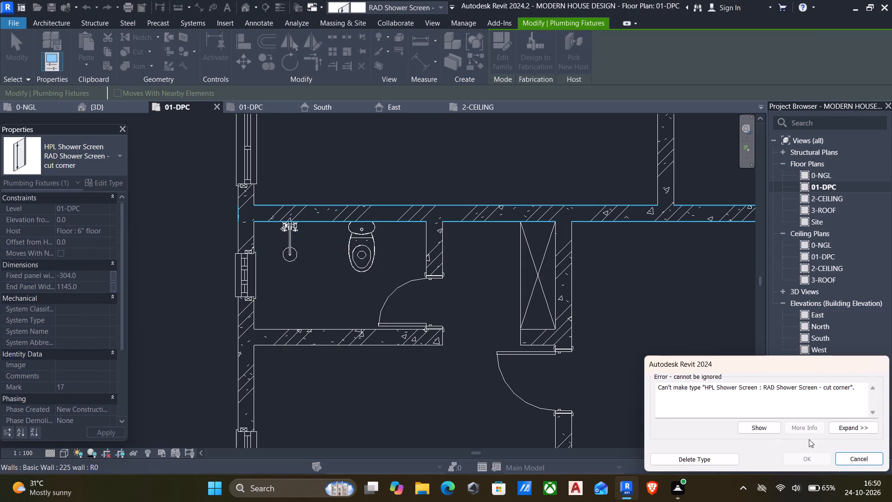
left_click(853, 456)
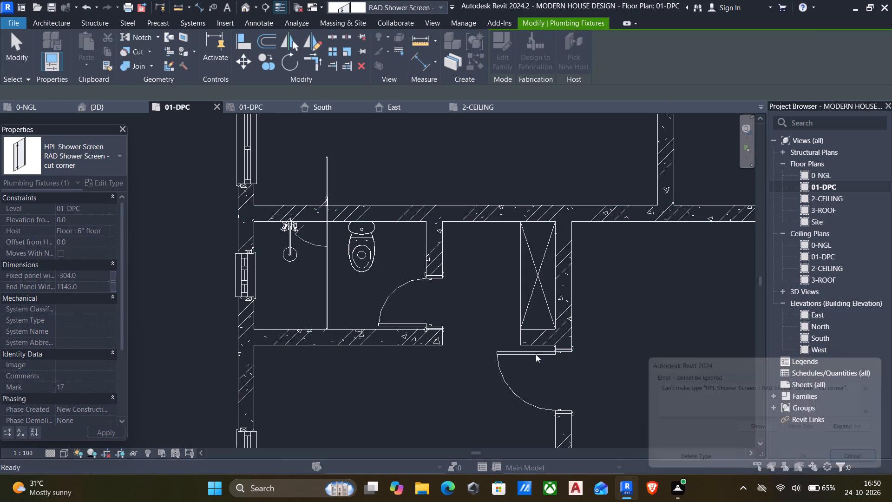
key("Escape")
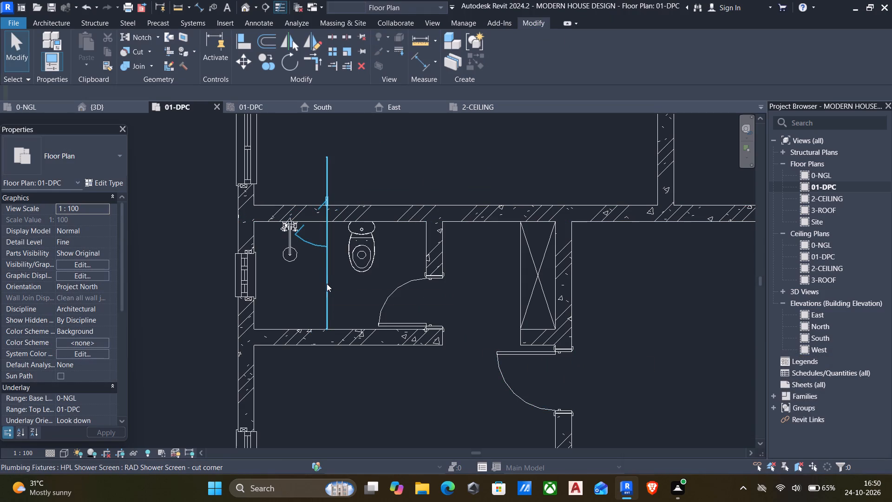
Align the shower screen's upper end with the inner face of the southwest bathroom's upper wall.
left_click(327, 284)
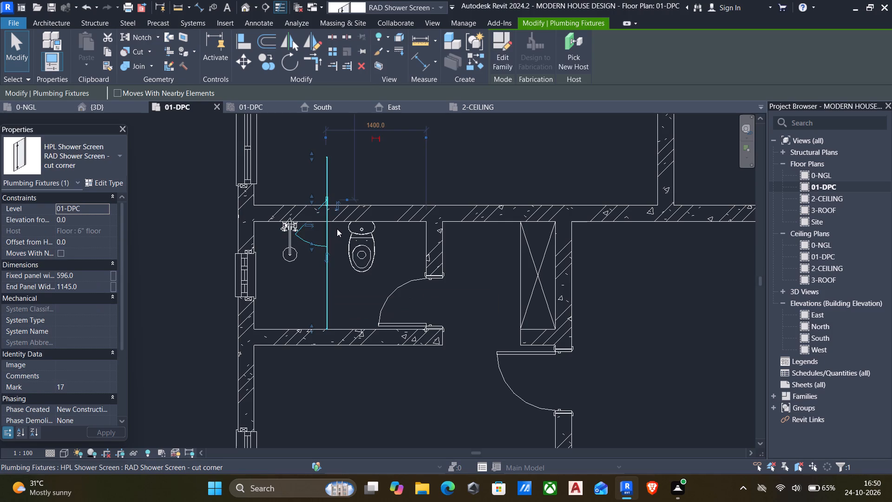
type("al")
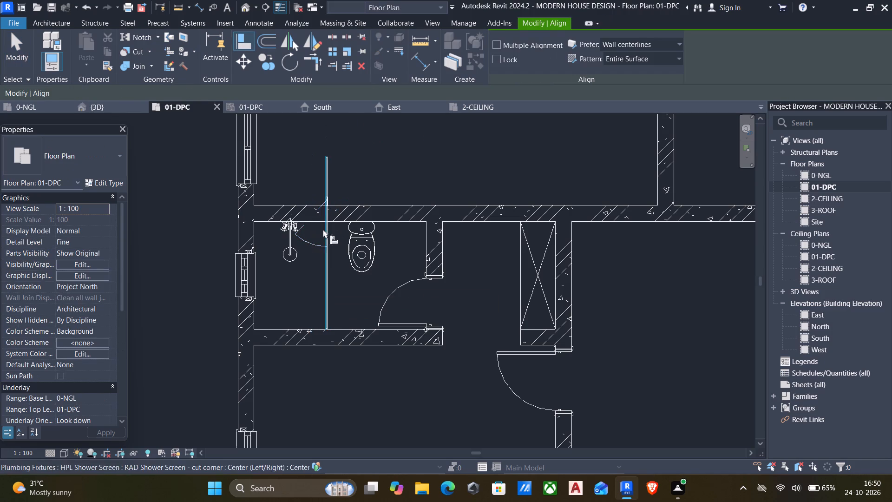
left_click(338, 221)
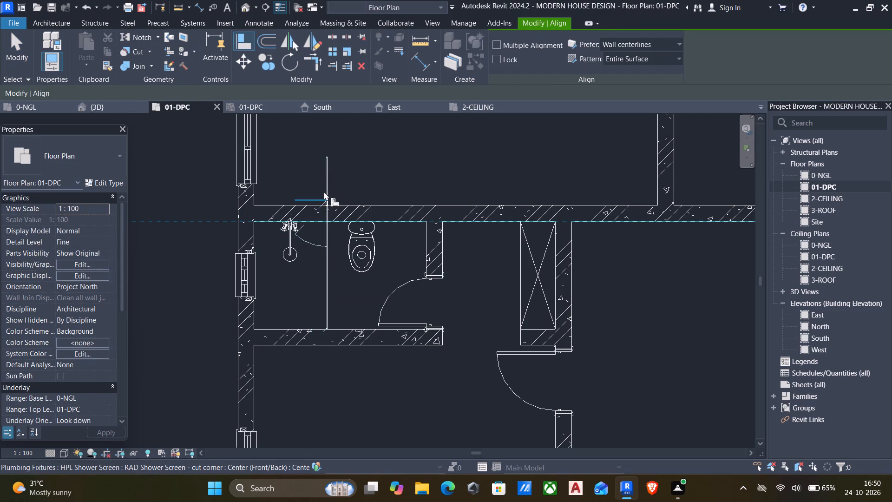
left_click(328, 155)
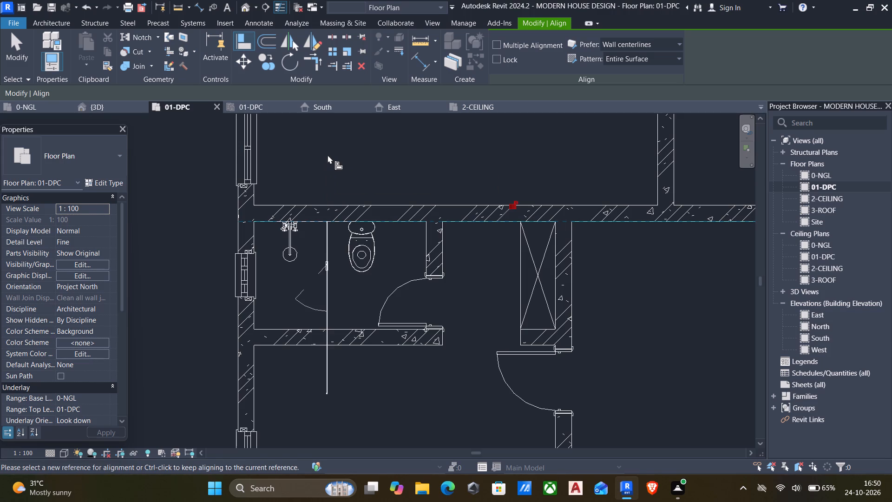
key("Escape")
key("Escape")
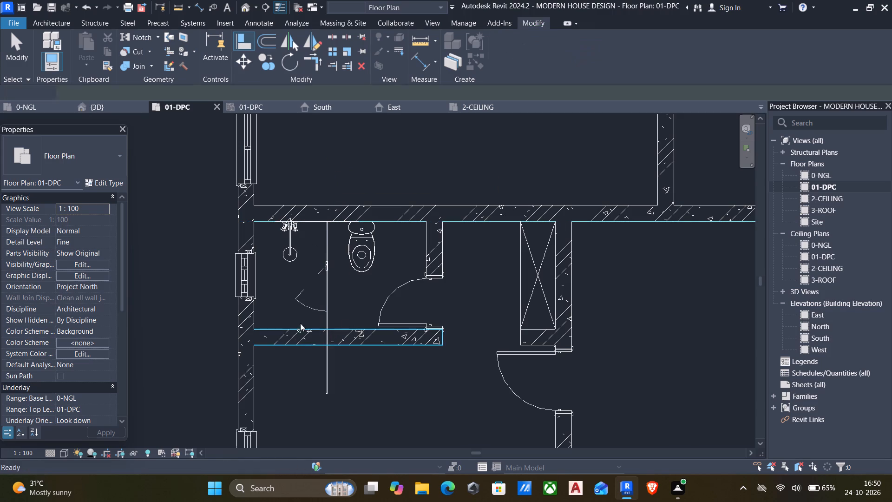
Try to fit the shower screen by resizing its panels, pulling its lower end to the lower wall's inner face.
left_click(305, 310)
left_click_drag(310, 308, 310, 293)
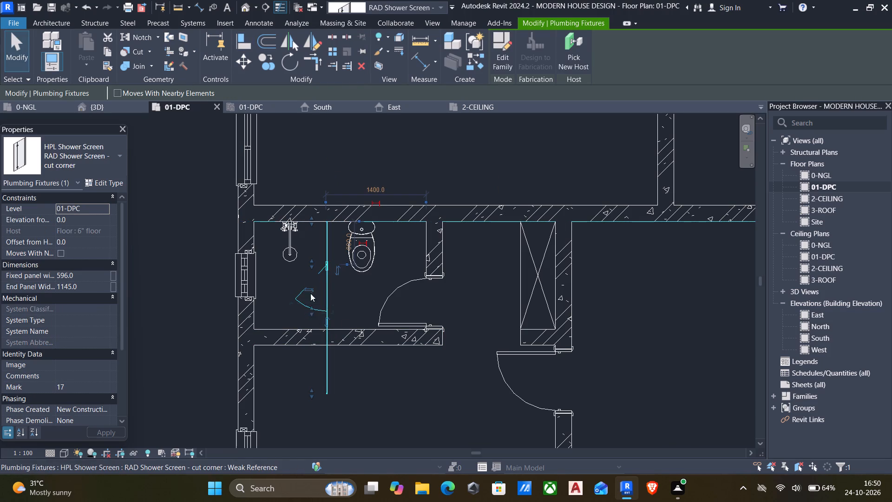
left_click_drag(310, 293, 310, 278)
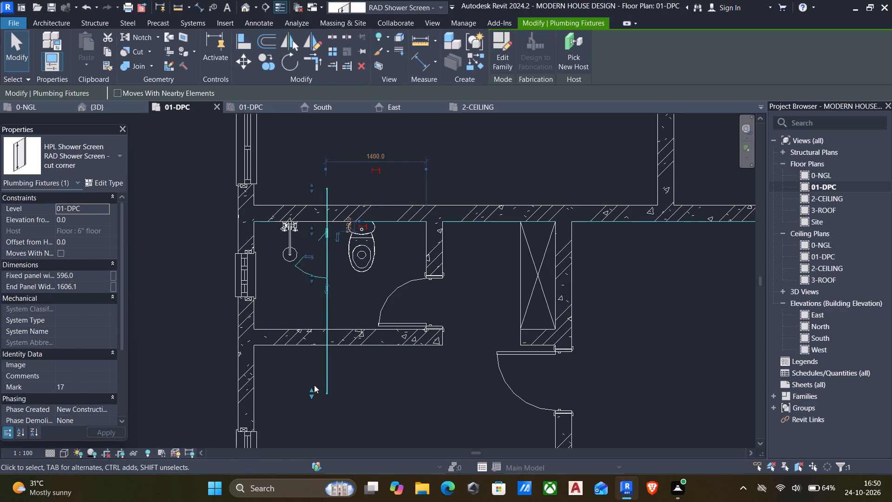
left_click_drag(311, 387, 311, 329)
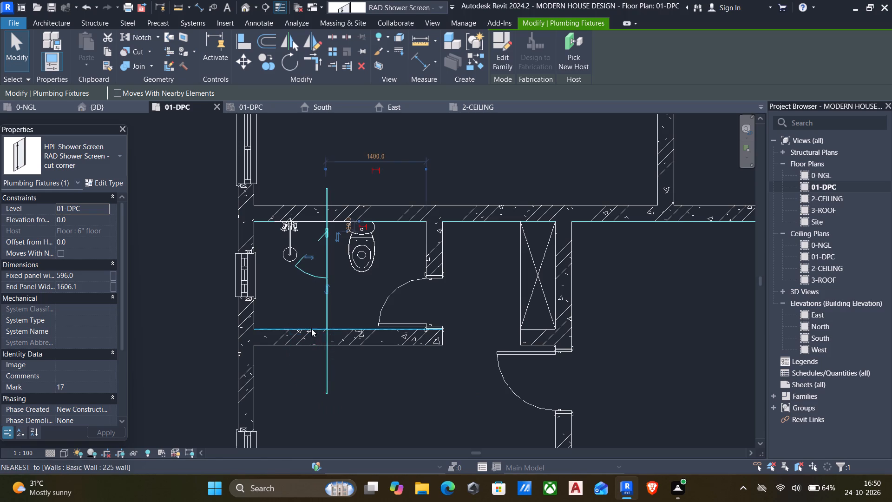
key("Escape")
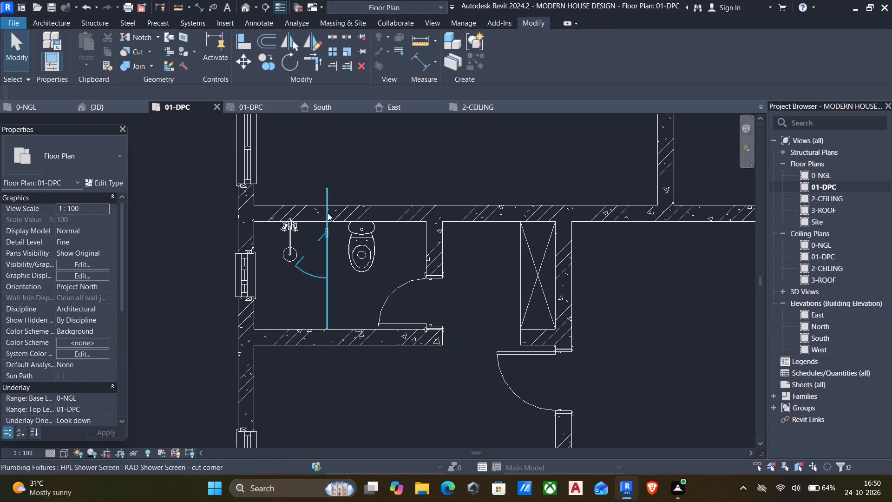
Delete the shower screen between the southwest bathroom's shower column and WC.
key("Delete")
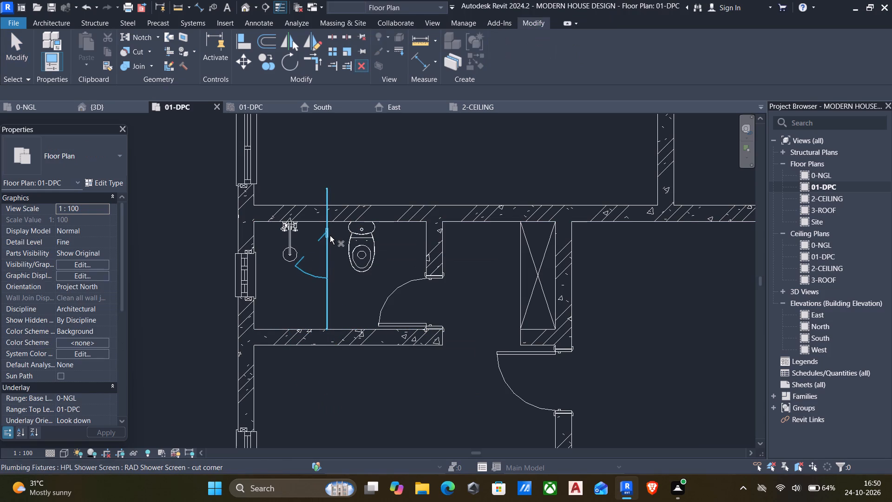
key("Delete")
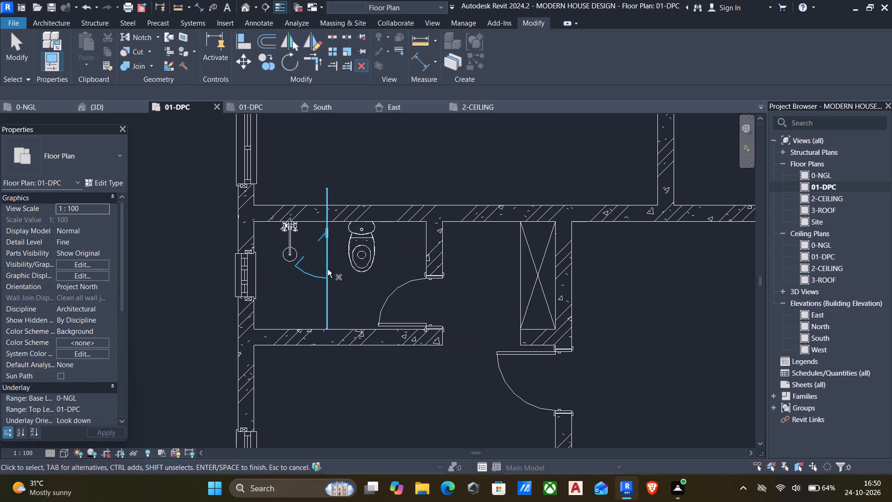
key("Escape")
left_click(328, 269)
key("Delete")
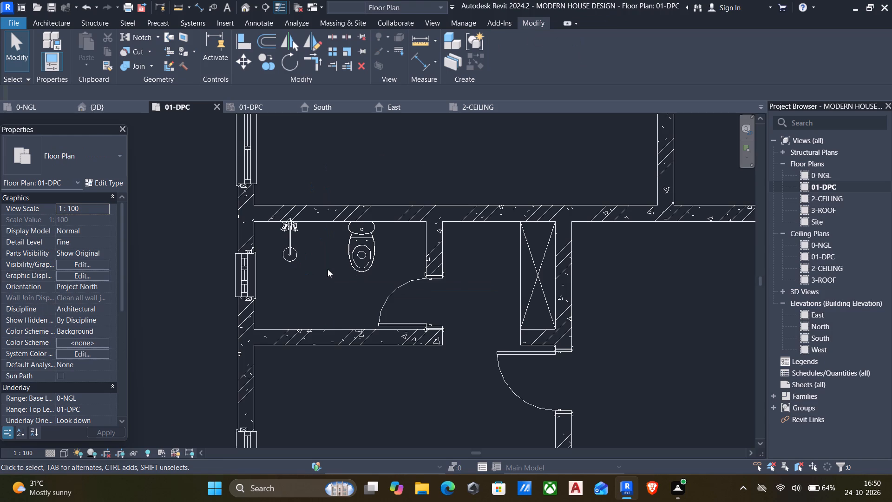
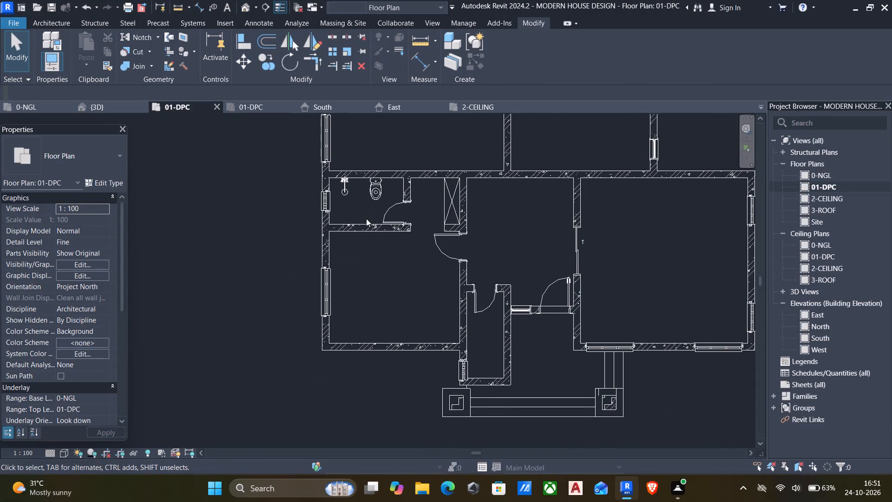
Place another WC w Cistern (5) 540 x 360mm, rotated 180°, against the lower end wall of the small toilet beside the entrance porch.
left_click(379, 189)
type("cs")
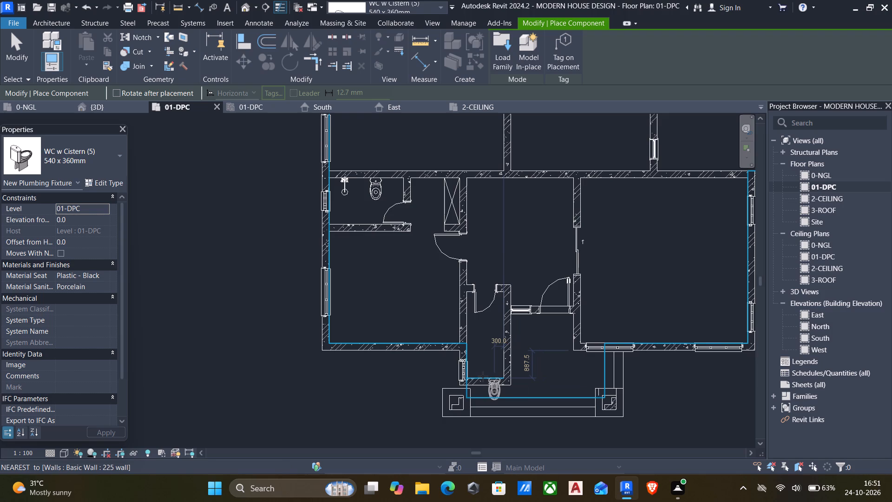
key("space")
key("space")
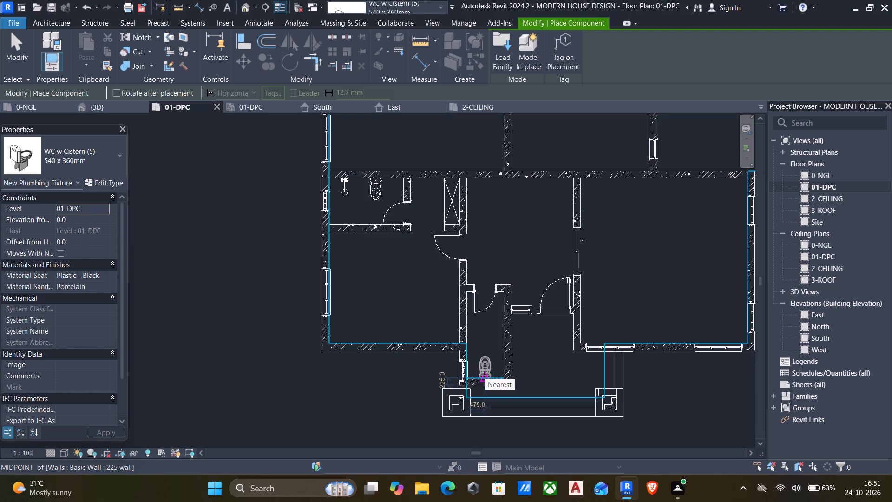
scroll(490, 380, "up", 3)
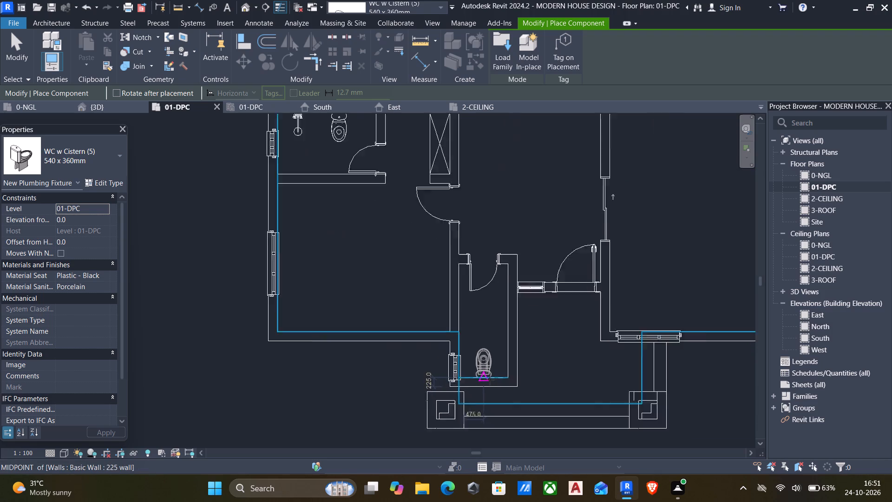
scroll(490, 380, "up", 1)
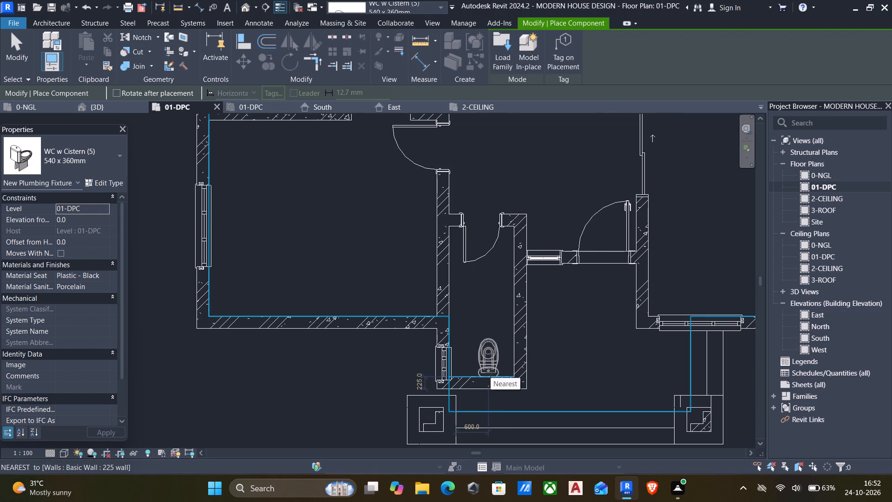
left_click(491, 373)
middle_click_drag(462, 299, 391, 344)
scroll(380, 353, "down", 5)
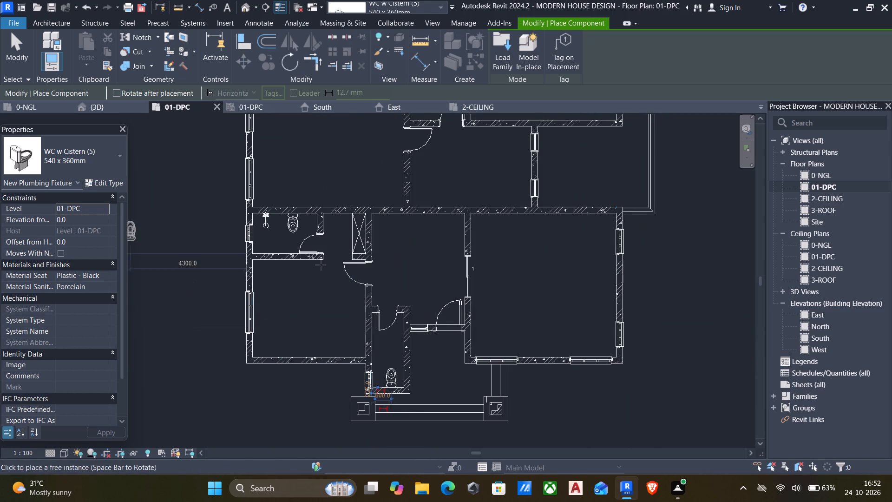
key("Escape")
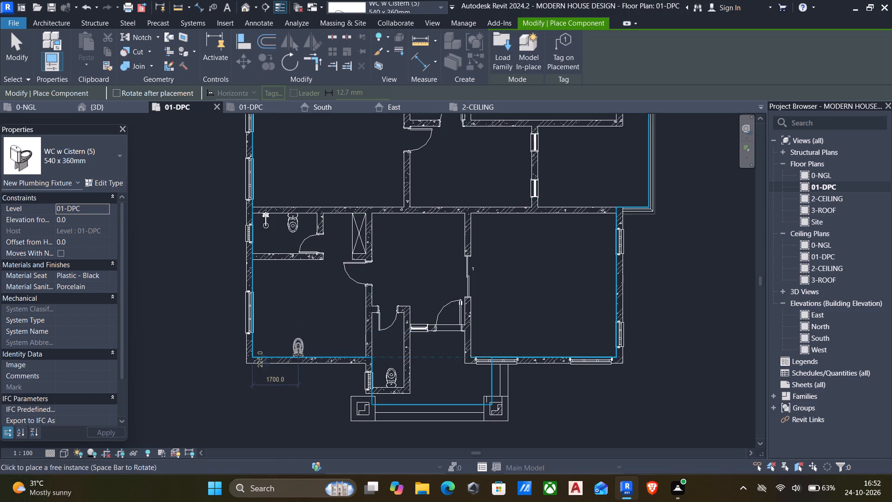
scroll(298, 355, "down", 2)
key("Escape")
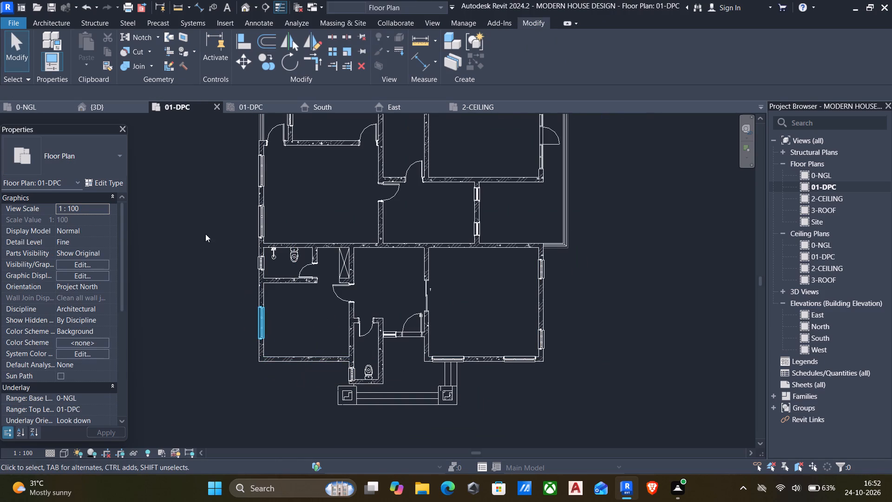
Place a BED_6467 component in the upper-left bedroom, with its headboard centred under the window in the upper wall.
scroll(217, 268, "down", 1)
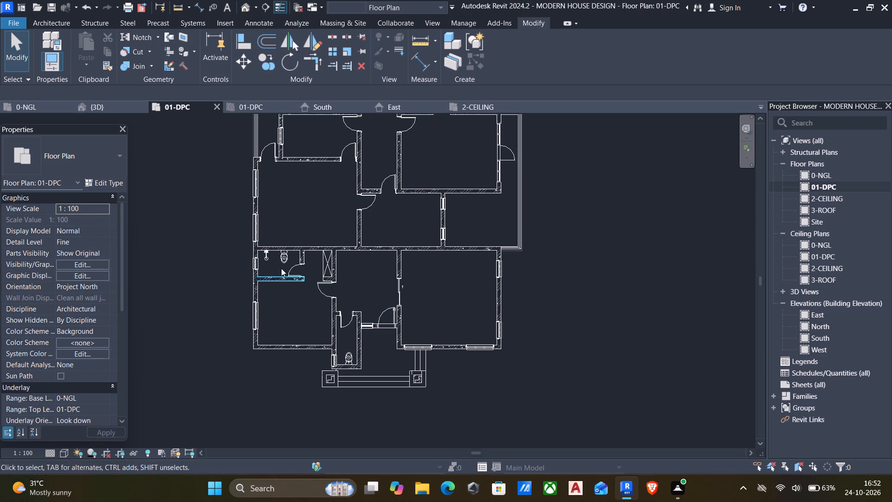
middle_click_drag(274, 260, 286, 324)
scroll(286, 324, "down", 3)
middle_click_drag(261, 222, 302, 287)
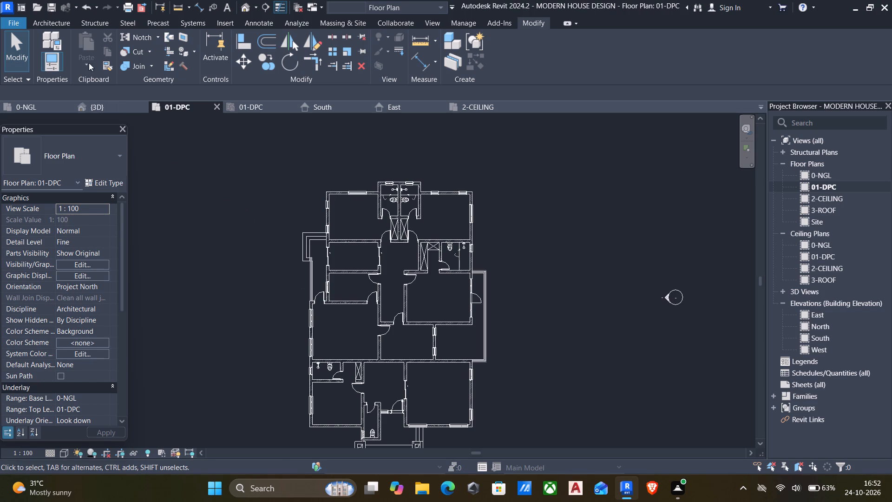
left_click(52, 22)
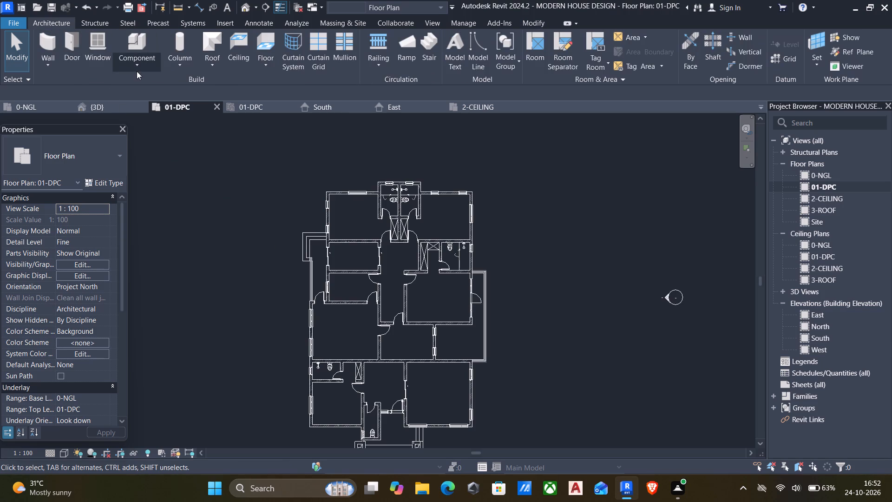
left_click(136, 66)
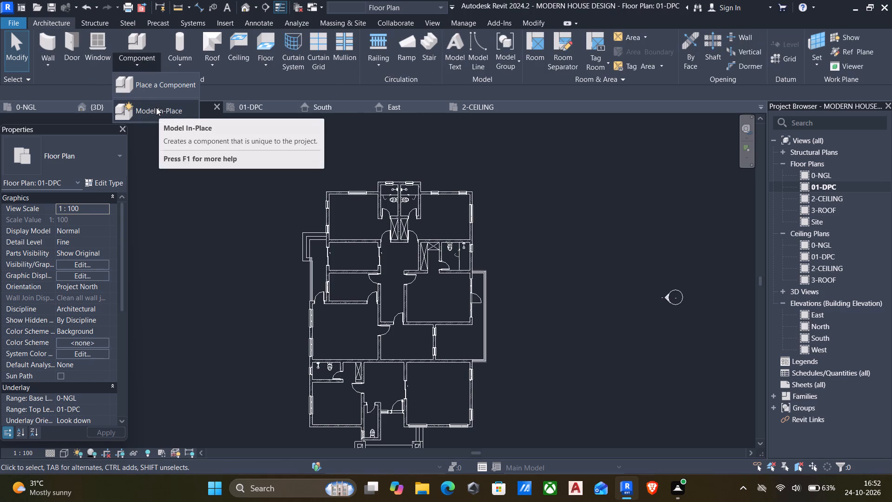
left_click(147, 87)
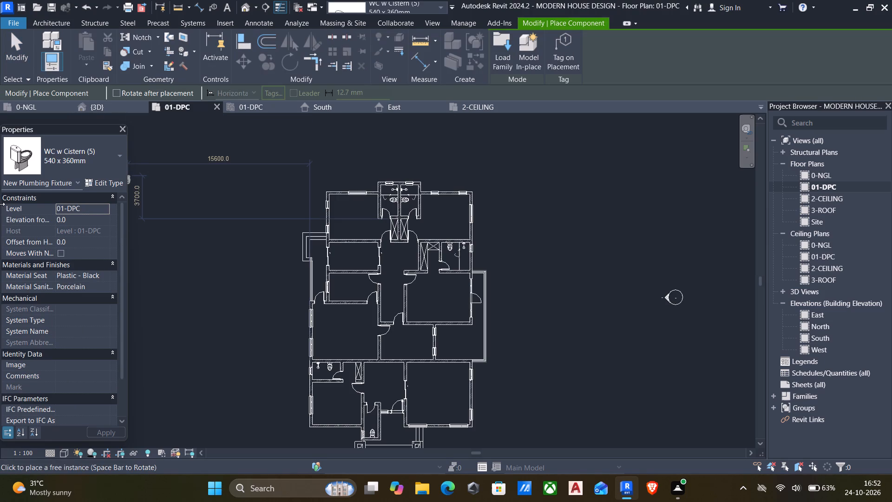
left_click(76, 160)
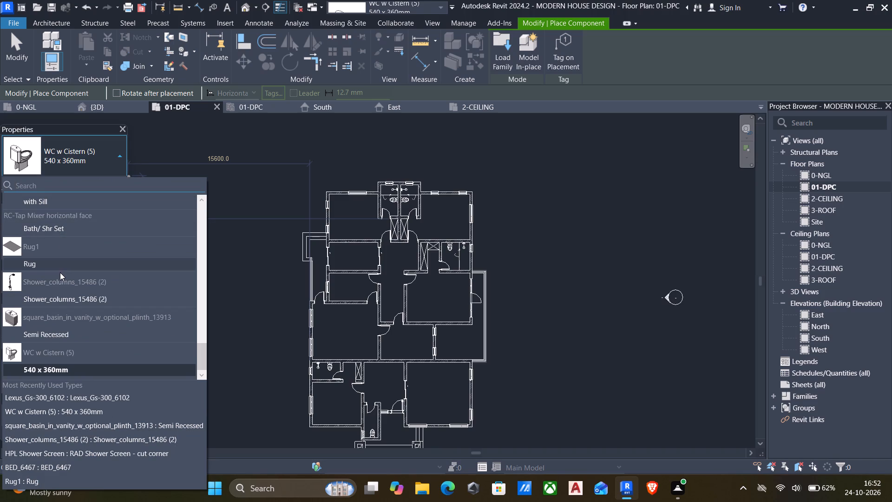
scroll(60, 272, "up", 17)
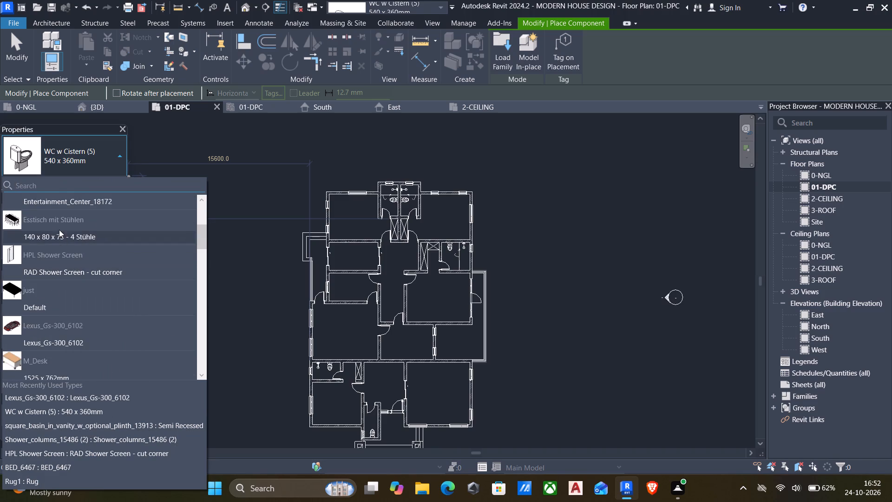
left_click(50, 183)
key("b")
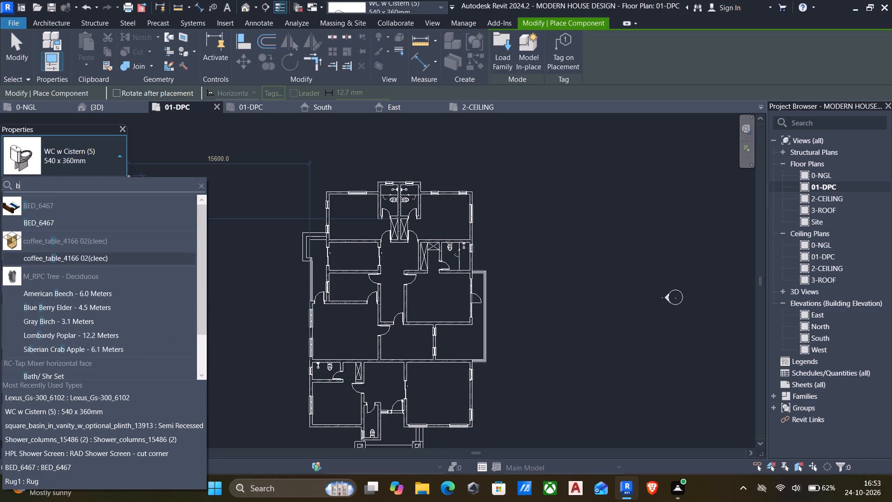
type("ed")
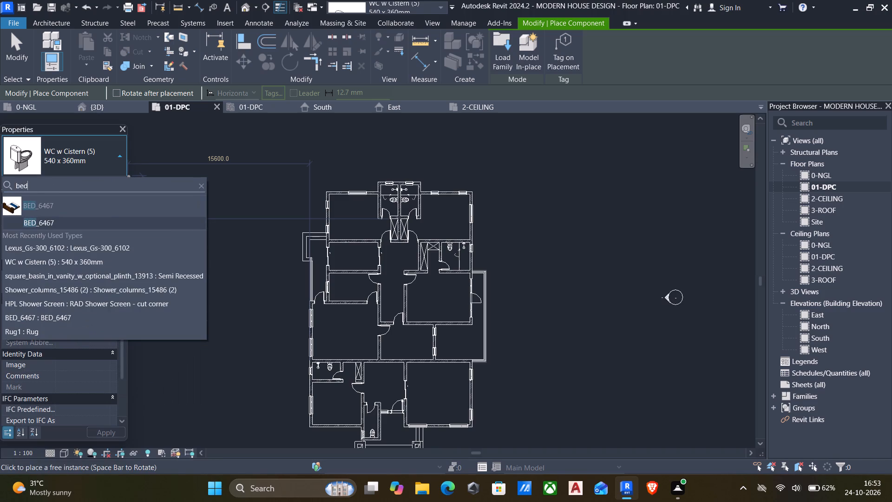
left_click(43, 220)
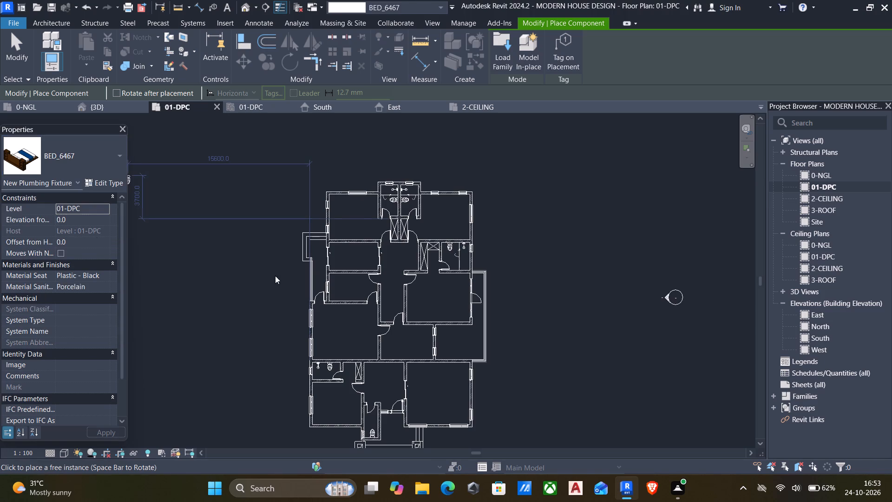
scroll(363, 223, "up", 4)
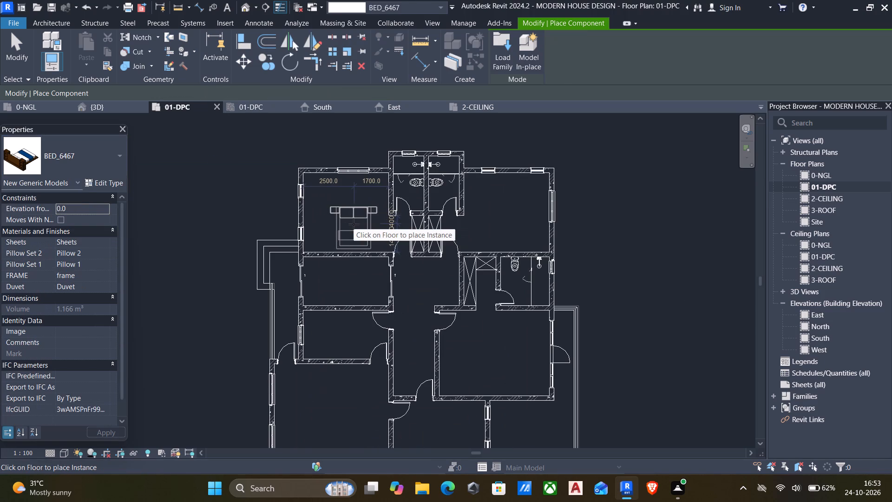
scroll(354, 224, "up", 3)
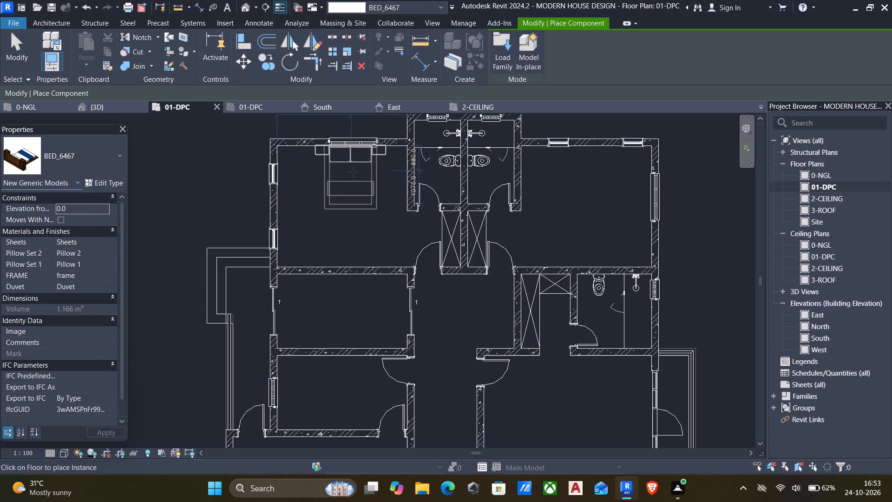
left_click(353, 172)
Place a Rug1 : Rug component in the upper-left bedroom, overlapping the foot of the bed.
left_click(95, 164)
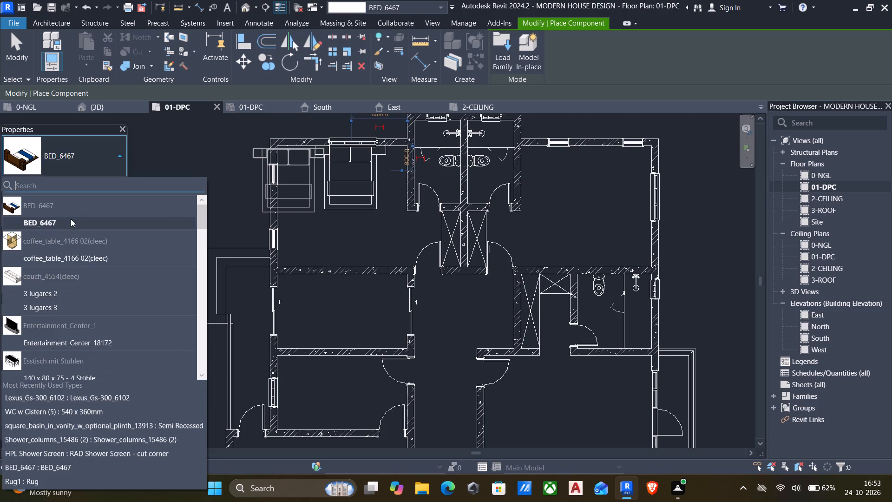
left_click(55, 189)
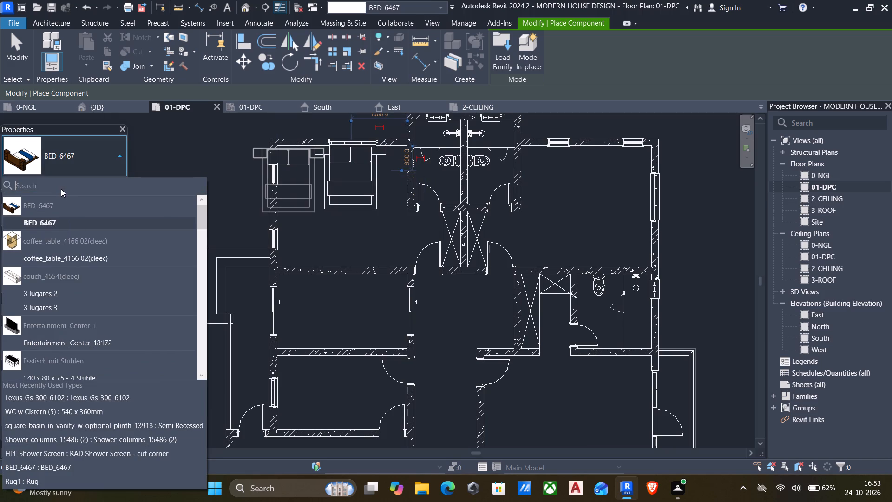
key("r")
type("ug")
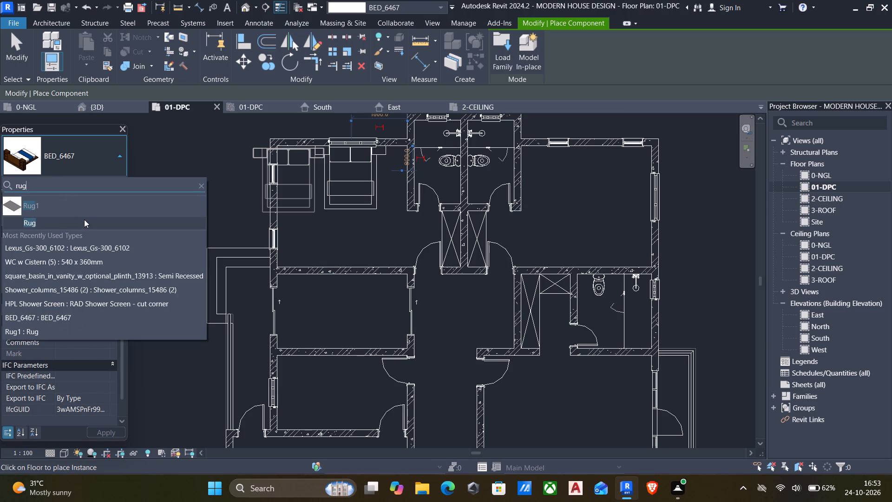
left_click(73, 224)
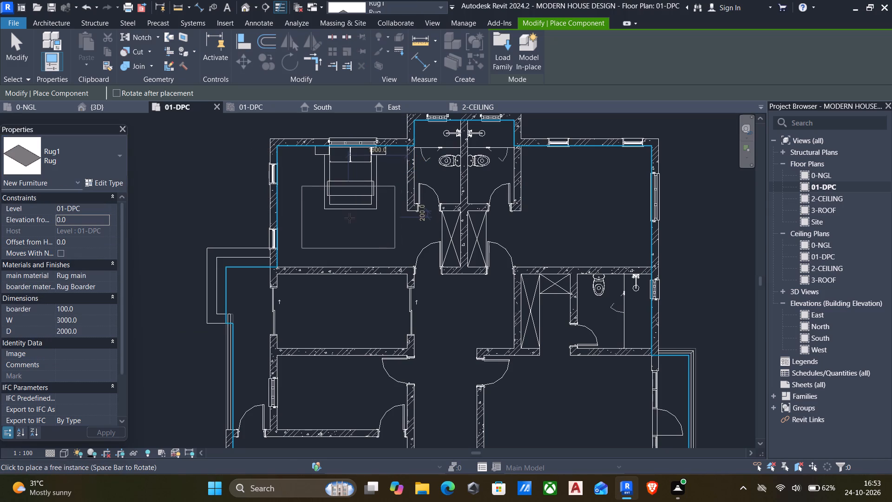
left_click(349, 218)
middle_click_drag(415, 308, 370, 292)
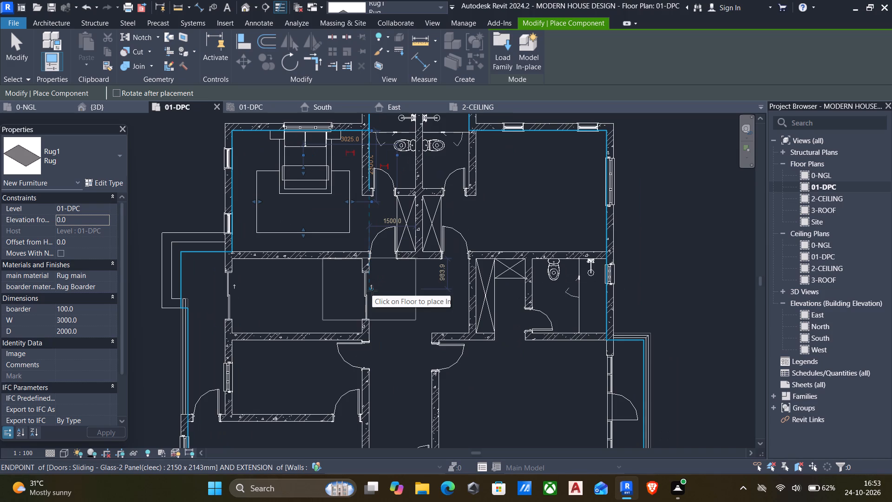
key("Escape")
key("Escape")
Nudge the bedroom rug six increments toward the headboard wall so it lies further under the bed.
middle_click_drag(336, 270, 312, 284)
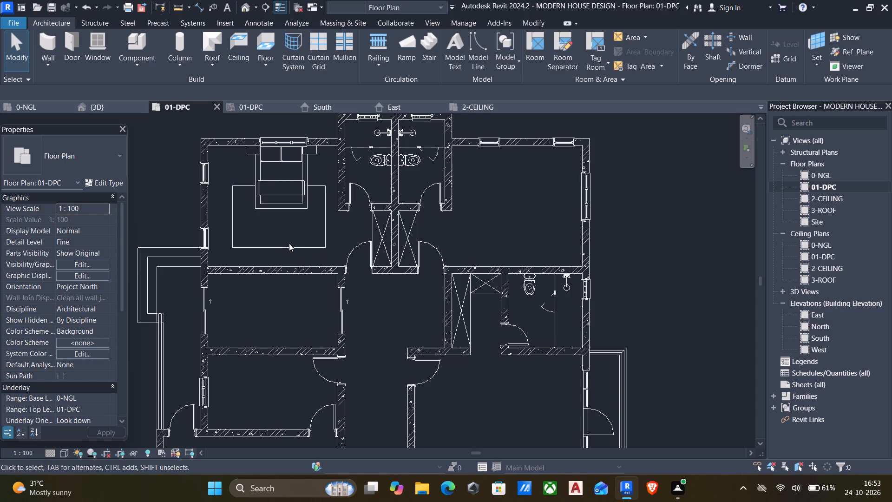
left_click(275, 245)
key("Up")
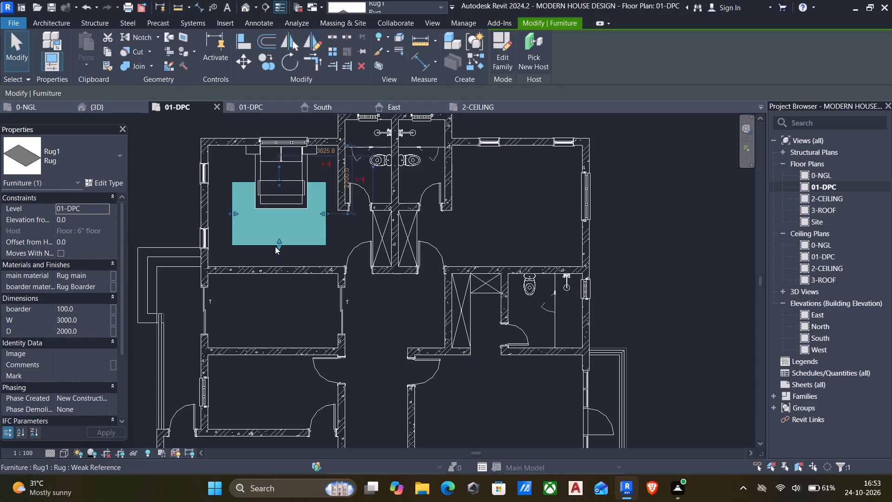
key("Up")
key("Up")
key("Up")
key("Up")
key("Up")
left_click(249, 244)
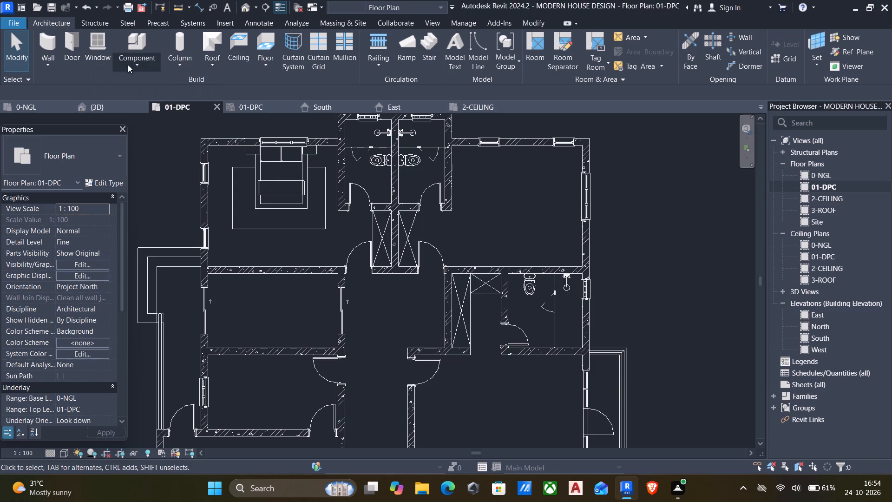
Place an M_Desk 1525 x 762mm Student component in the lower-left corner of the upper-left bedroom, against both walls.
left_click(135, 65)
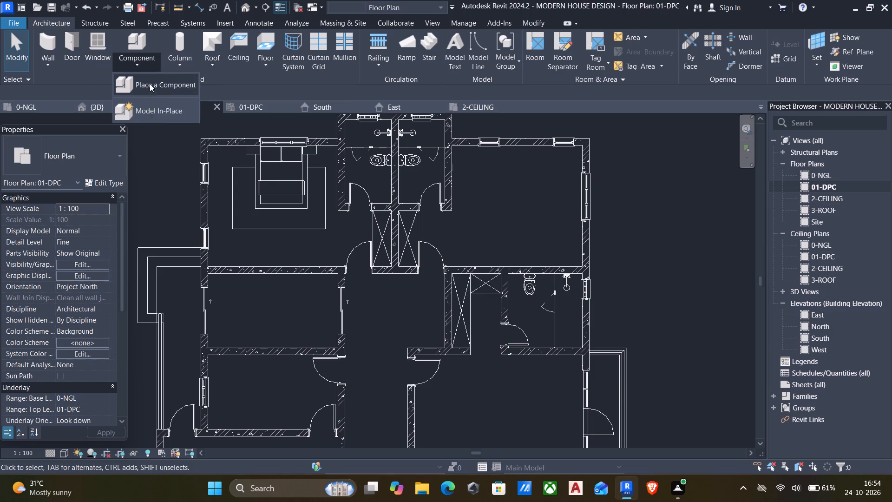
left_click(150, 84)
left_click(59, 157)
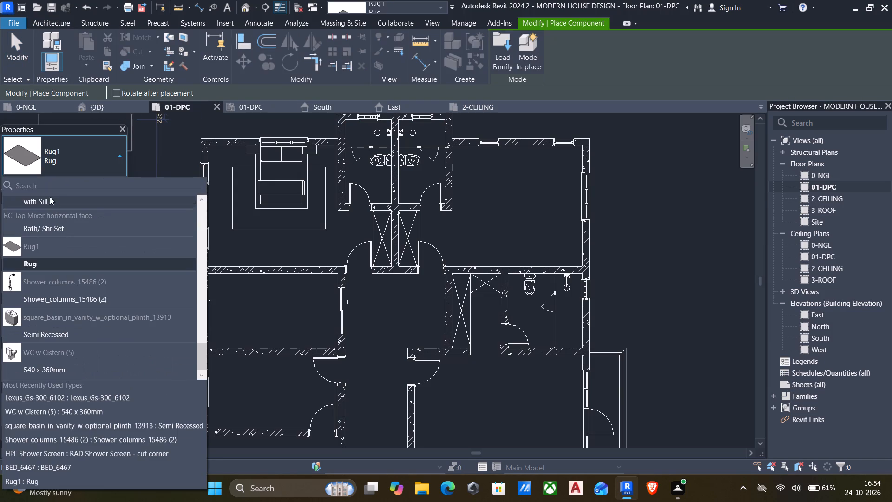
left_click(41, 185)
type("table")
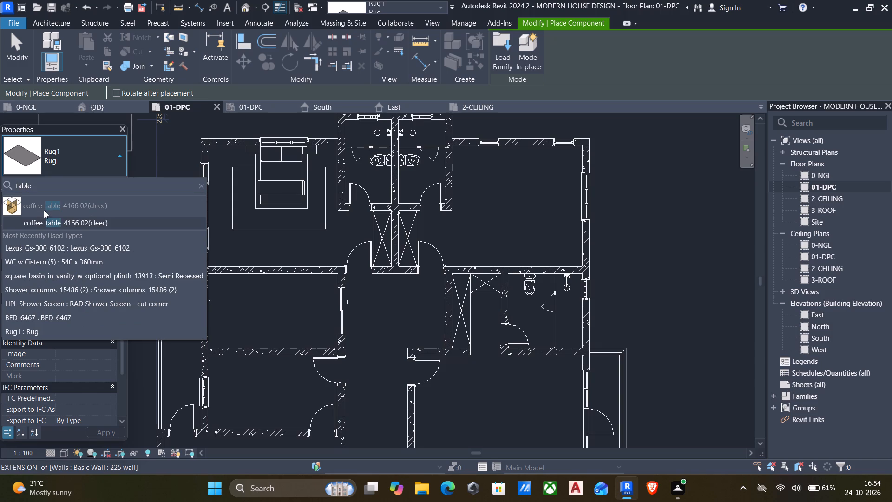
scroll(45, 210, "up", 4)
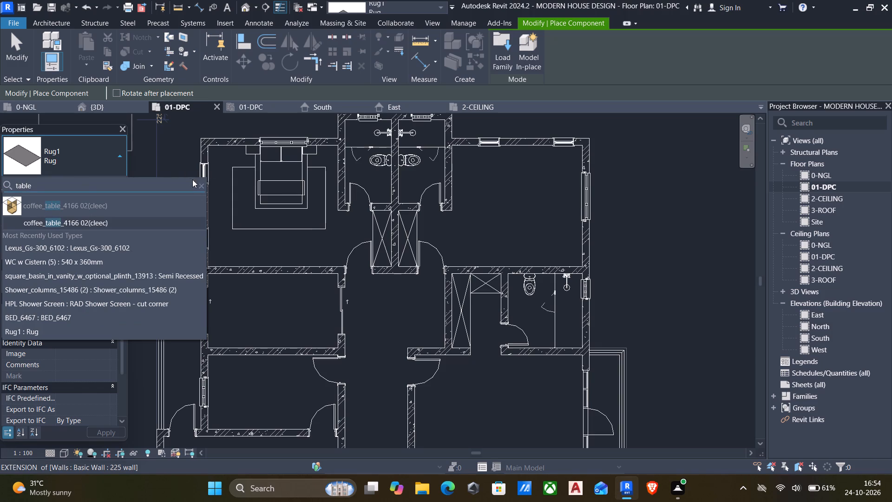
left_click(200, 182)
scroll(33, 263, "down", 5)
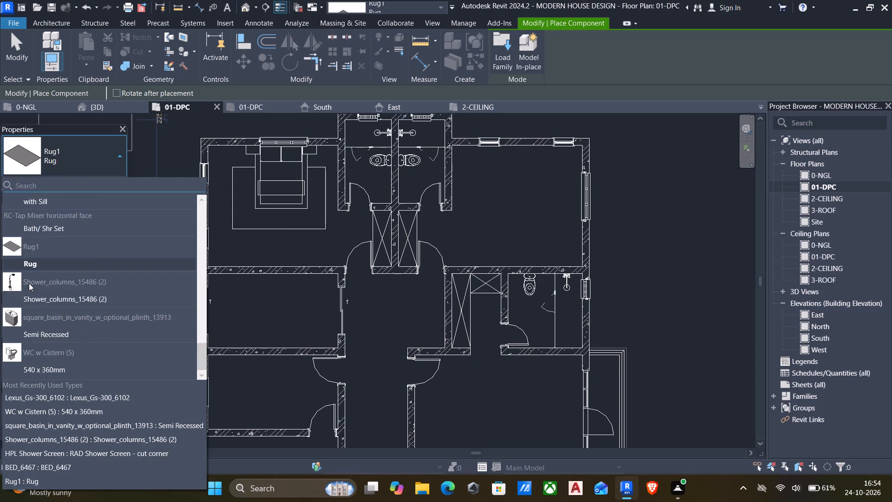
scroll(29, 283, "down", 1)
scroll(30, 297, "up", 10)
scroll(30, 297, "down", 3)
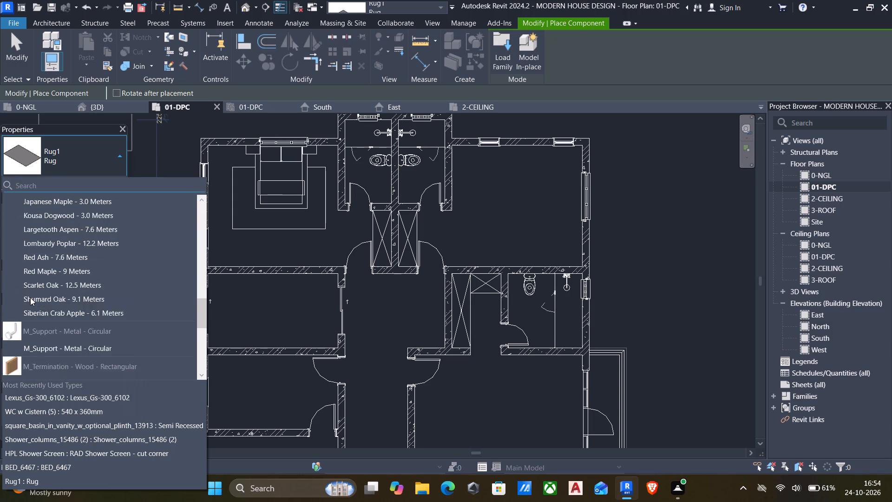
scroll(31, 310, "down", 6)
scroll(37, 328, "up", 12)
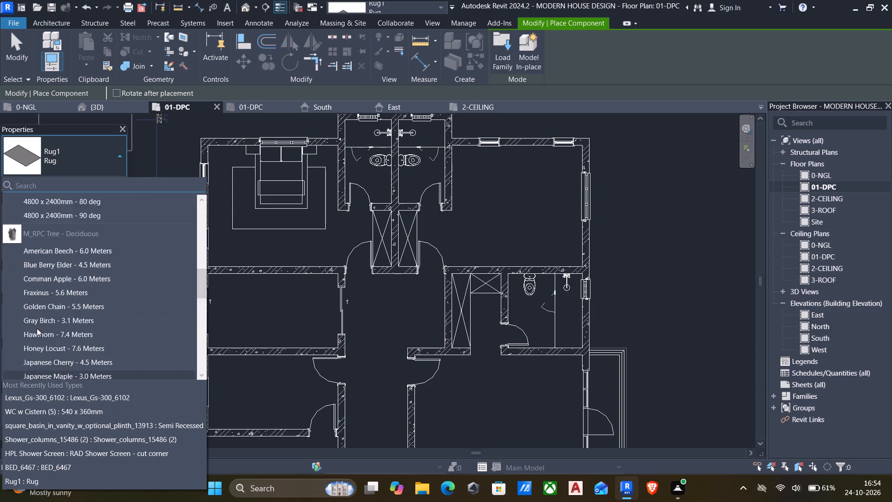
scroll(37, 328, "up", 4)
left_click(42, 310)
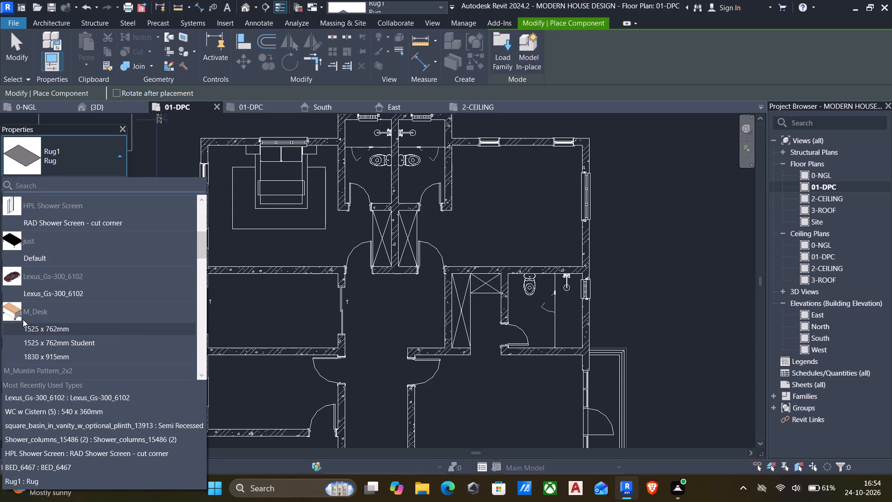
left_click(52, 341)
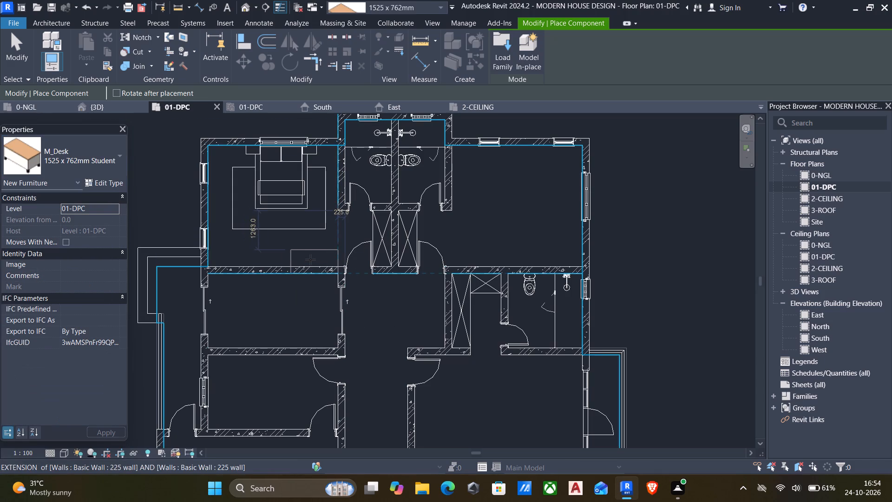
scroll(303, 259, "up", 1)
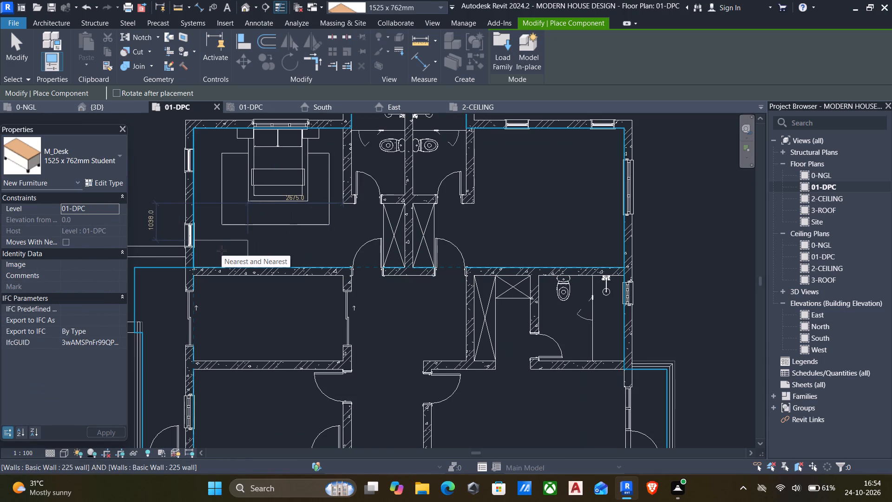
left_click(222, 251)
Look through the loaded component types for further furniture pieces to place in the plan.
left_click(100, 161)
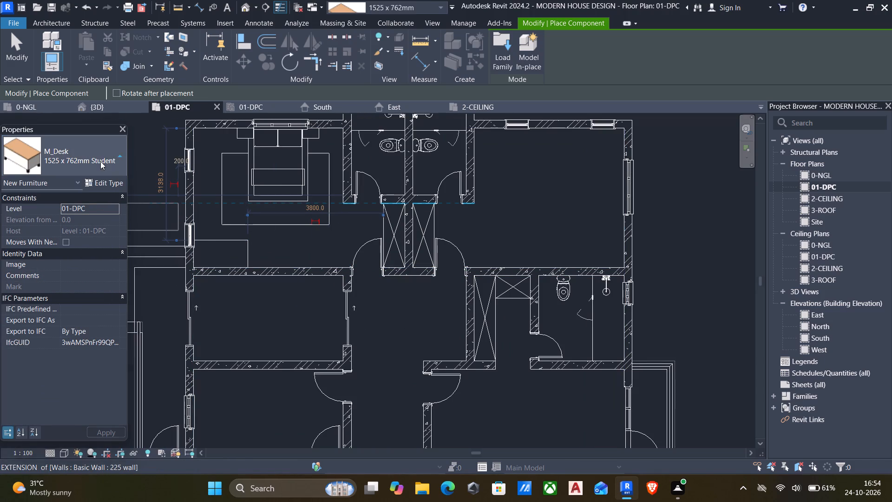
scroll(68, 298, "up", 5)
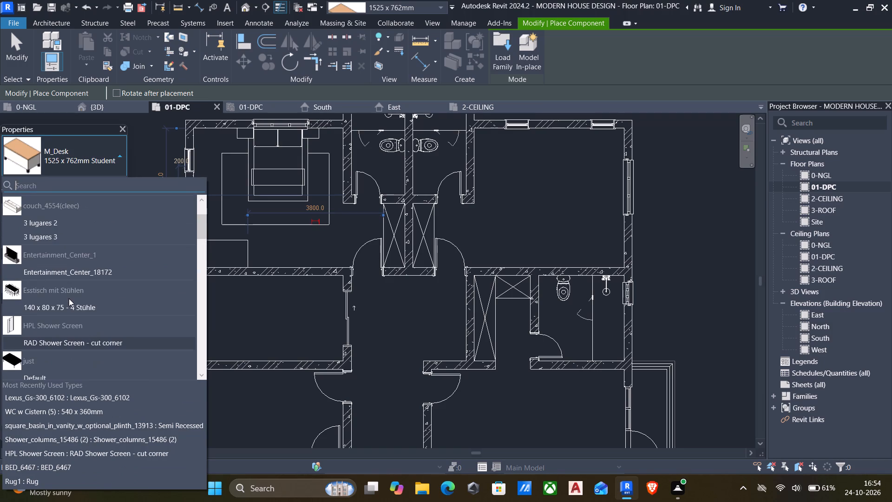
scroll(64, 225, "up", 3)
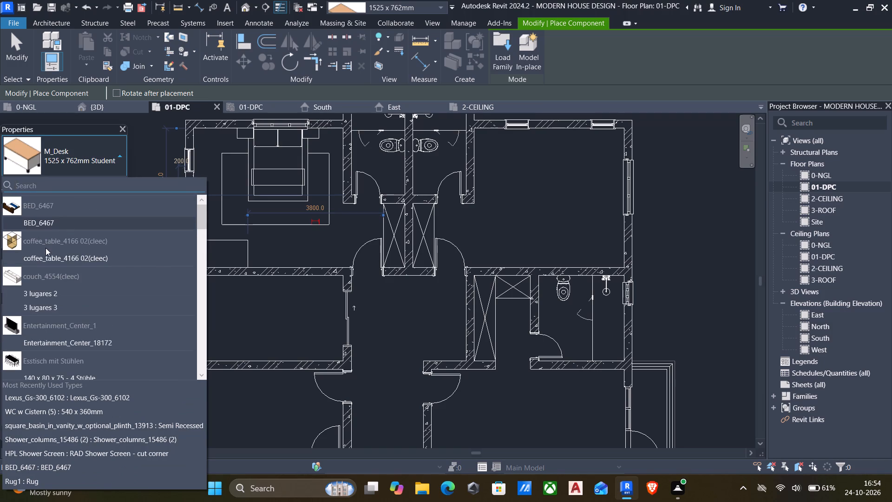
scroll(46, 252, "up", 4)
scroll(47, 254, "down", 4)
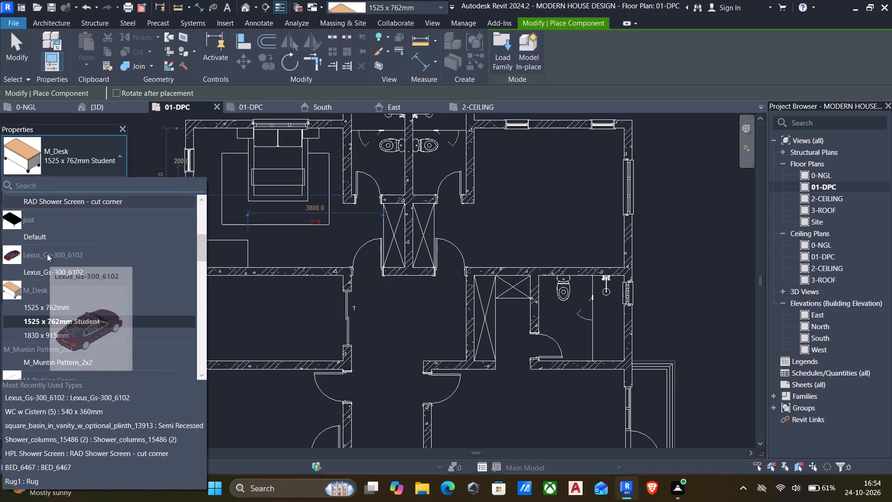
scroll(47, 254, "down", 3)
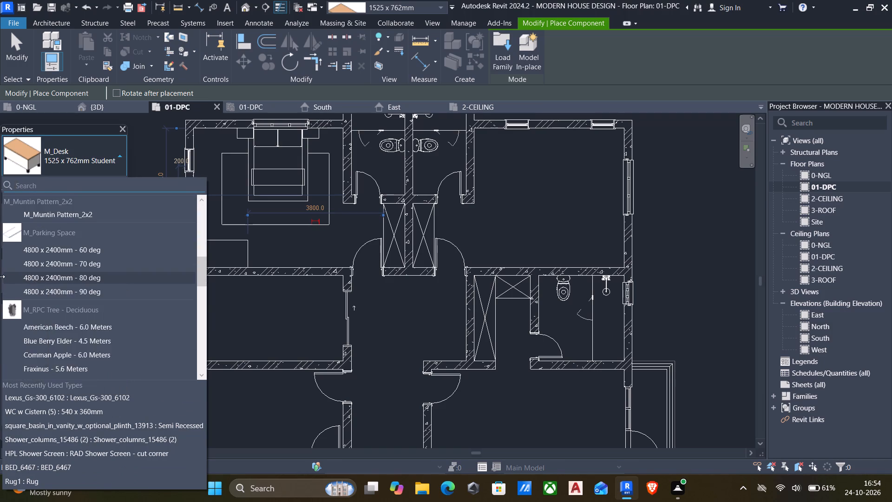
scroll(0, 277, "down", 2)
scroll(61, 300, "down", 6)
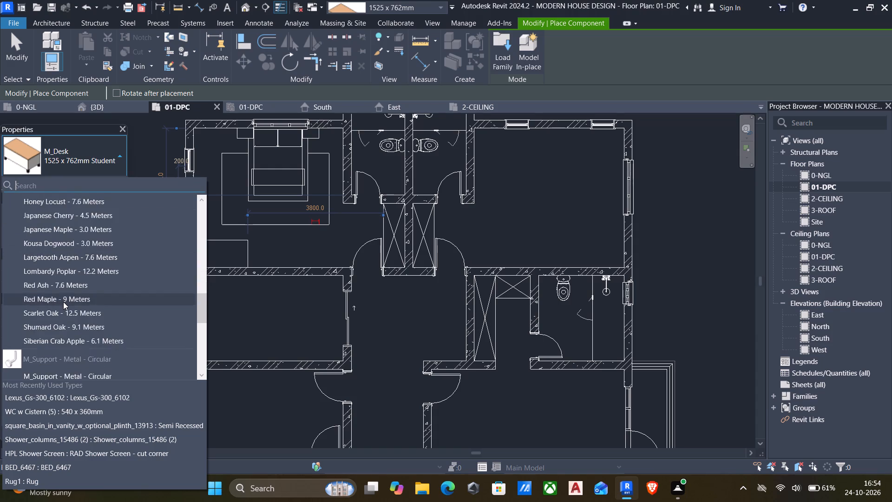
scroll(50, 295, "down", 1)
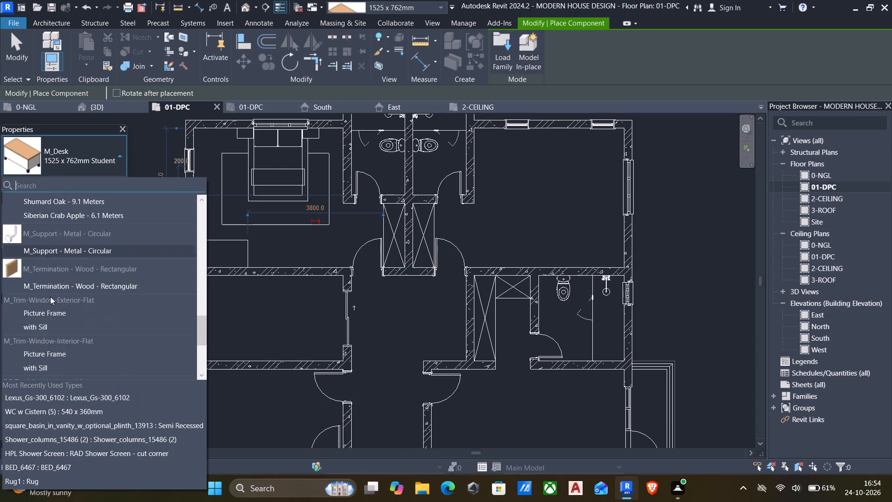
scroll(50, 298, "down", 6)
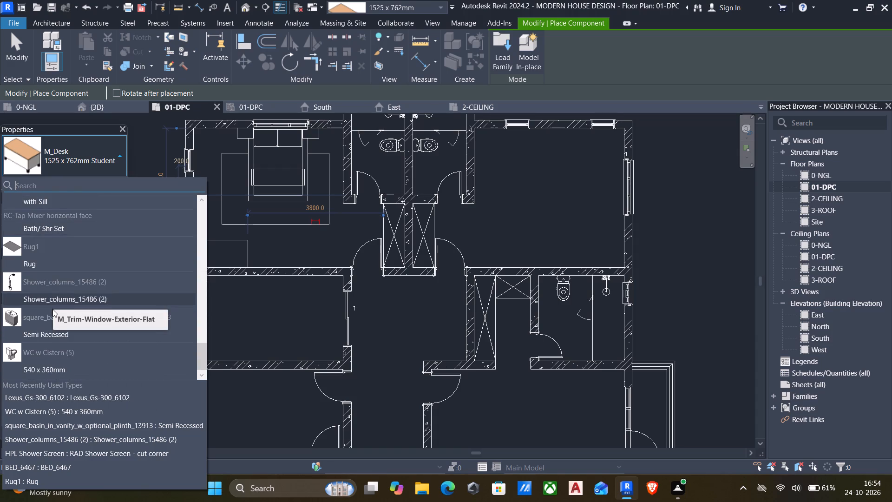
scroll(52, 309, "up", 4)
scroll(74, 258, "up", 7)
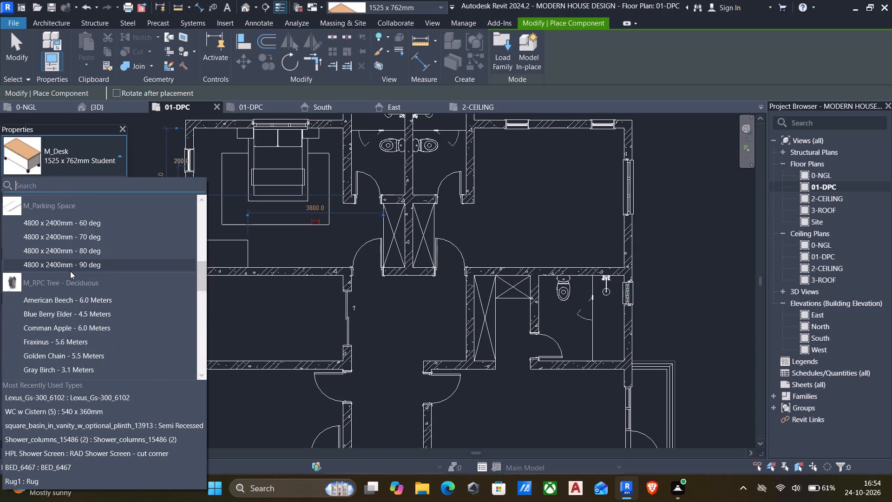
scroll(70, 271, "up", 5)
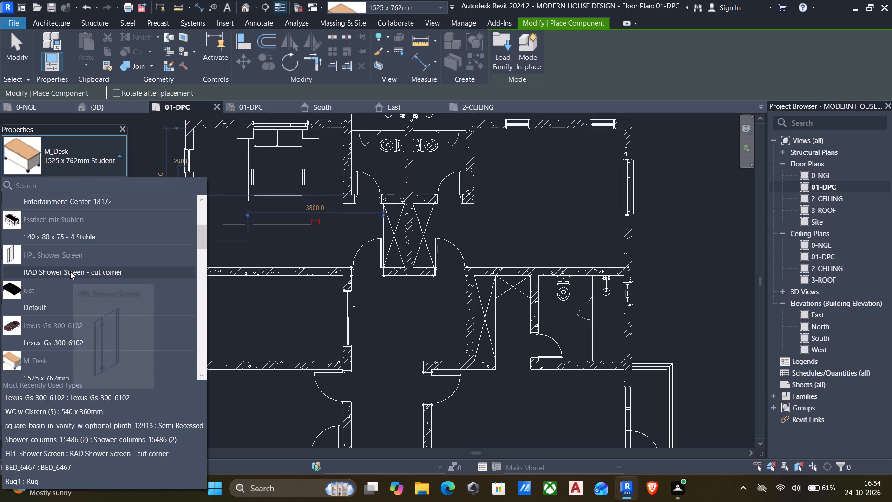
scroll(70, 271, "up", 4)
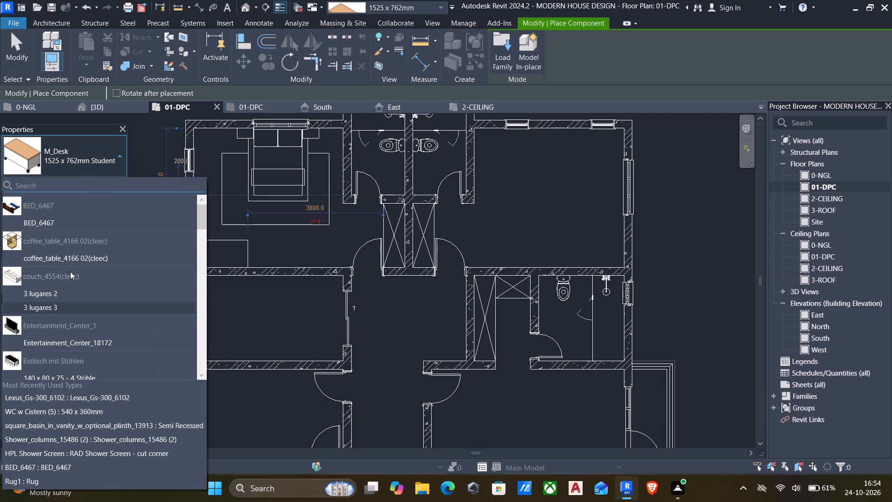
scroll(362, 283, "down", 3)
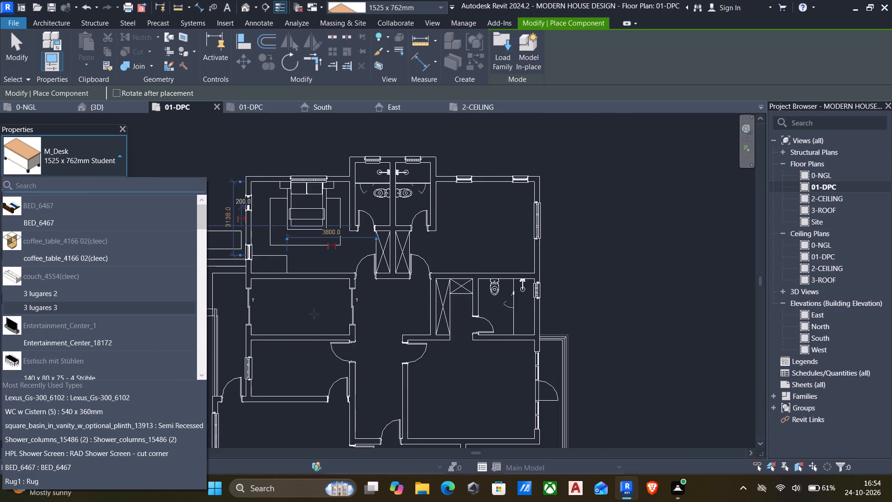
middle_click_drag(335, 314, 540, 185)
scroll(424, 284, "down", 2)
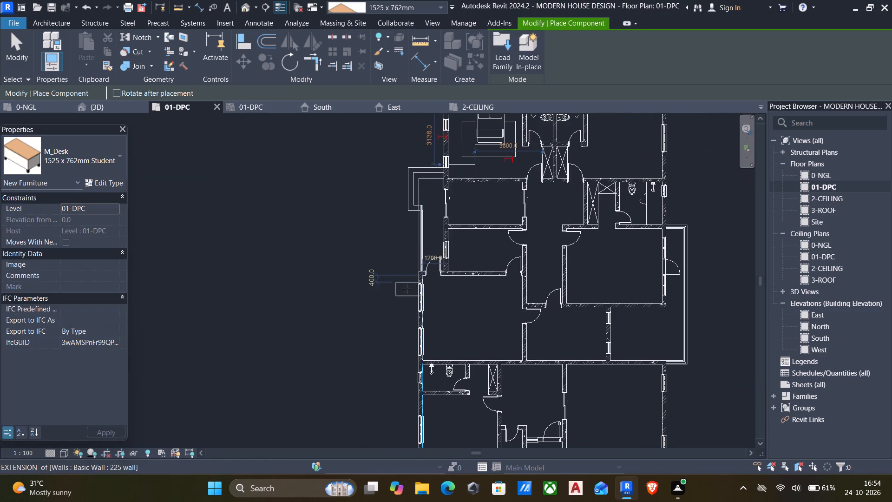
middle_click_drag(403, 291, 348, 312)
key("Escape")
key("Escape")
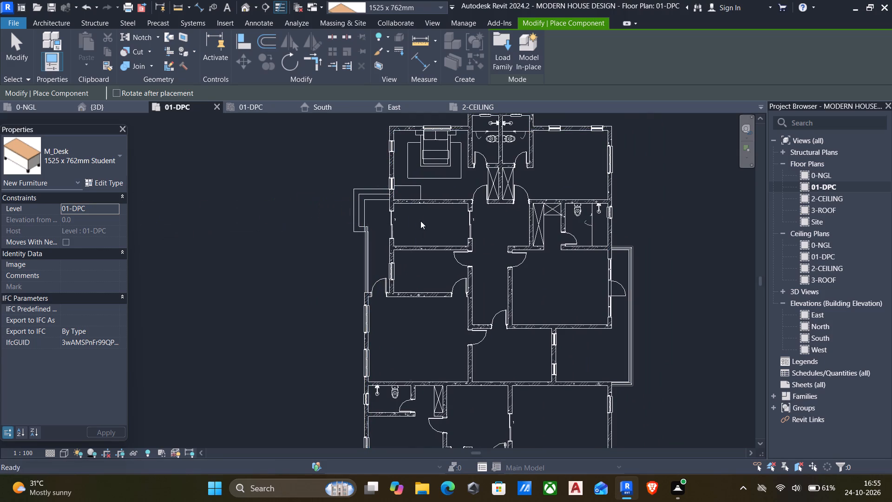
Place a matching BED_6467 in the upper-right bedroom, headboard against the upper wall between the windows, centred about 1600 mm from the right-hand wall.
left_click(420, 156)
type("cs")
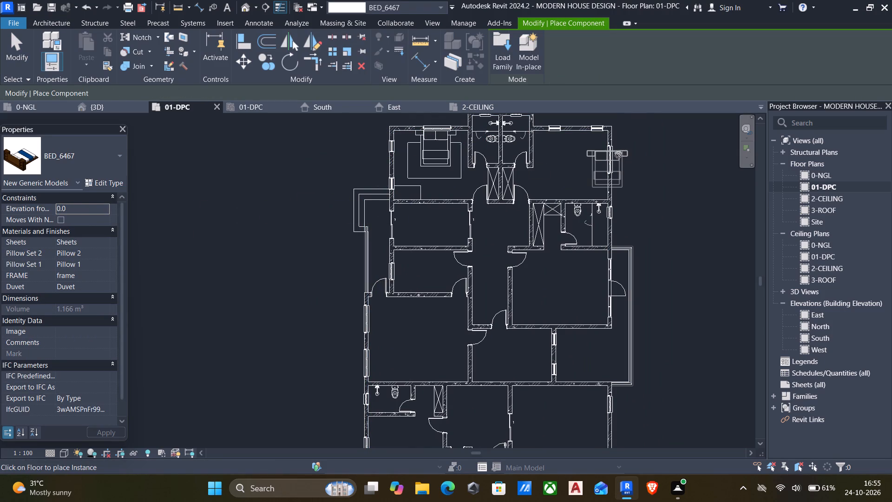
scroll(574, 144, "up", 4)
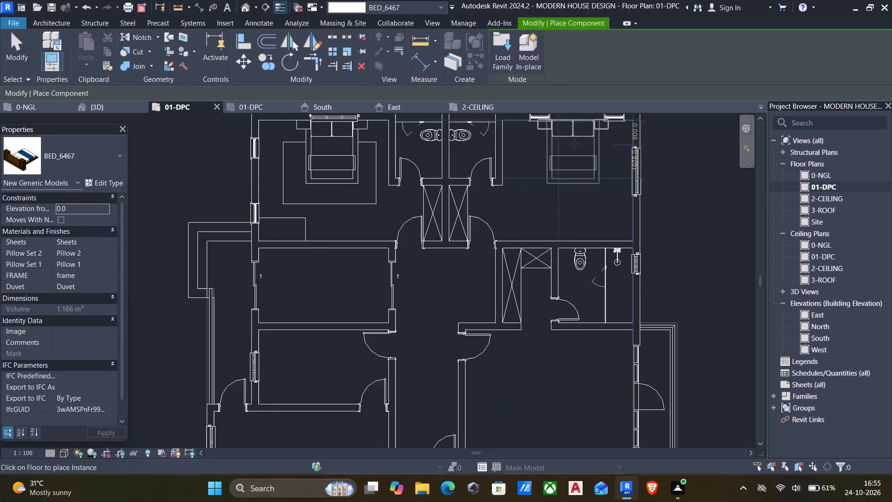
middle_click_drag(575, 150, 571, 203)
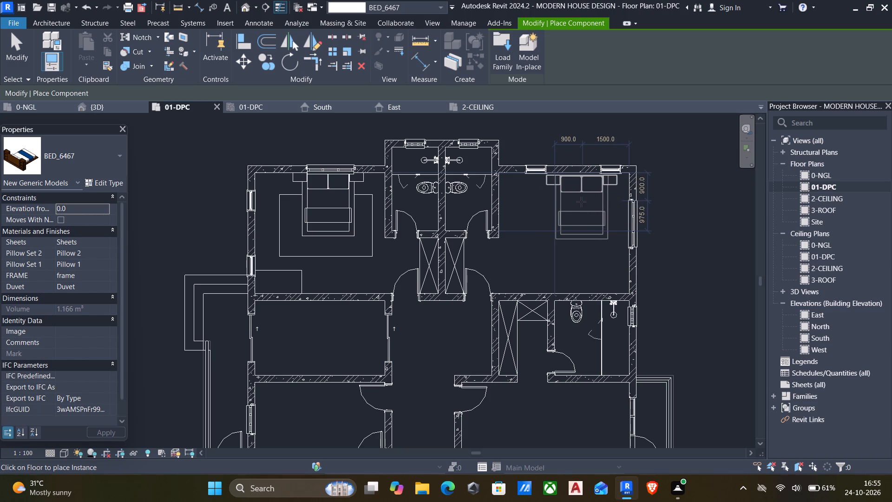
left_click(579, 198)
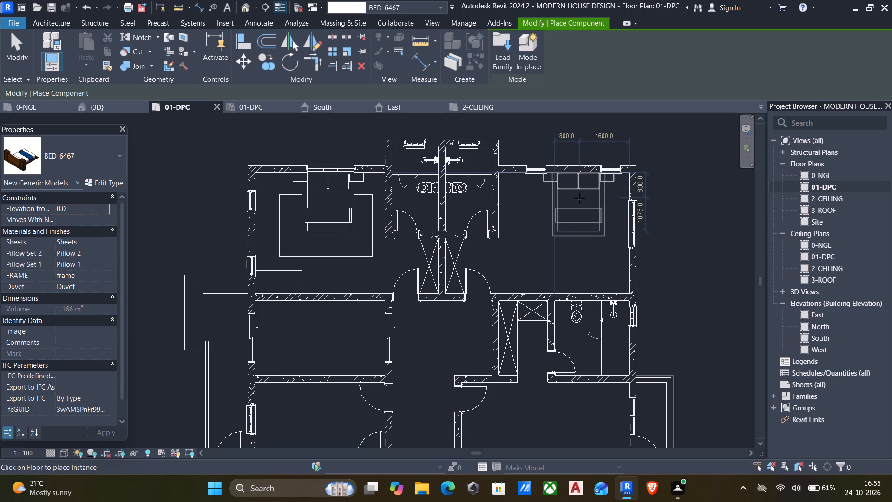
key("Escape")
key("Escape")
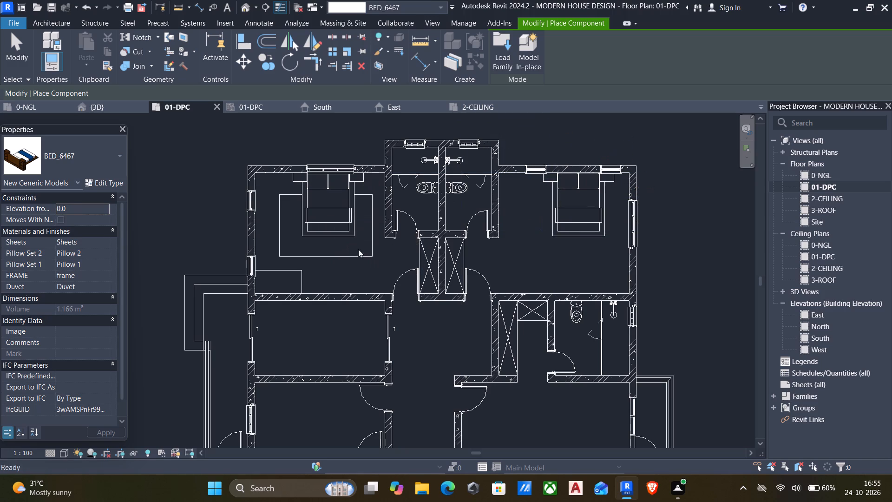
Place a matching Rug1 : Rug in the upper-right bedroom, centred on the bed and level with the upper-left bedroom's rug.
left_click(352, 252)
type("cs")
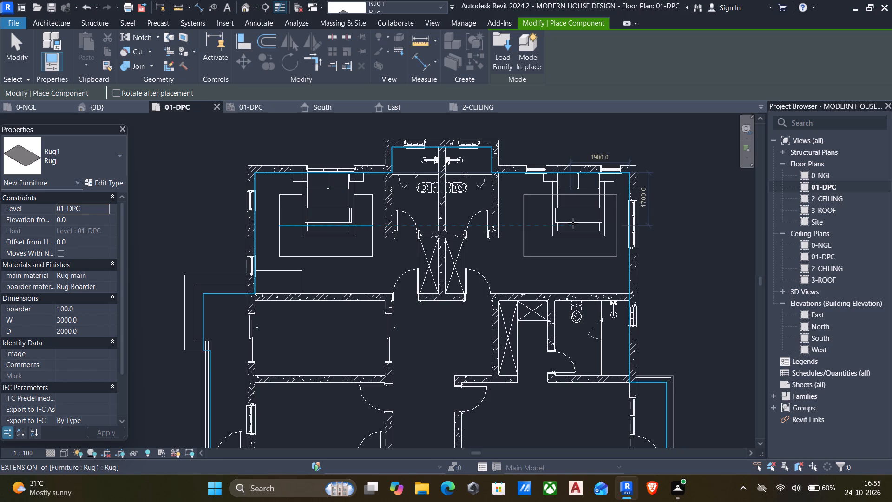
left_click(575, 222)
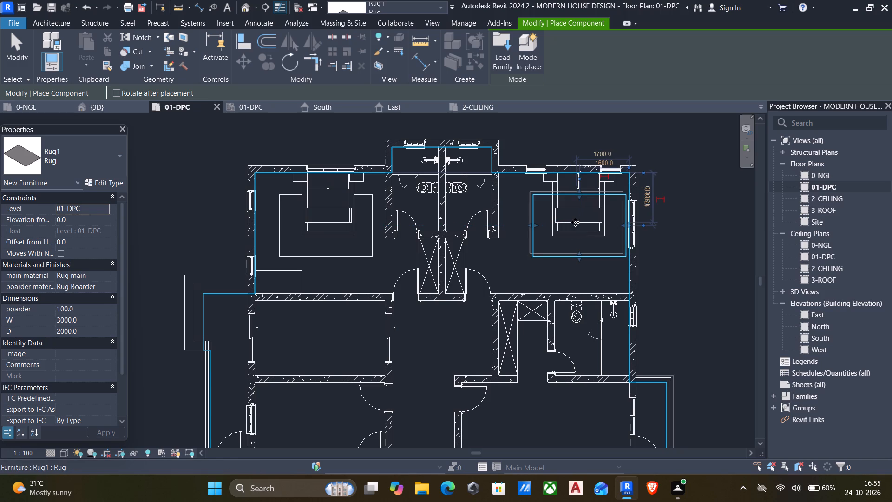
key("Escape")
key("Escape")
Place a matching M_Desk 1525 x 762mm Student in the lower-right corner of the upper-right bedroom, level with the other bedroom's desk.
left_click(283, 275)
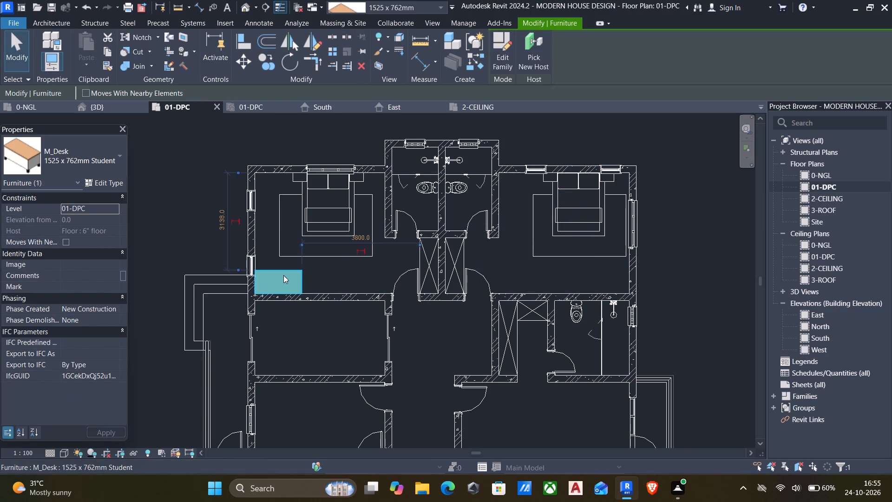
type("cs")
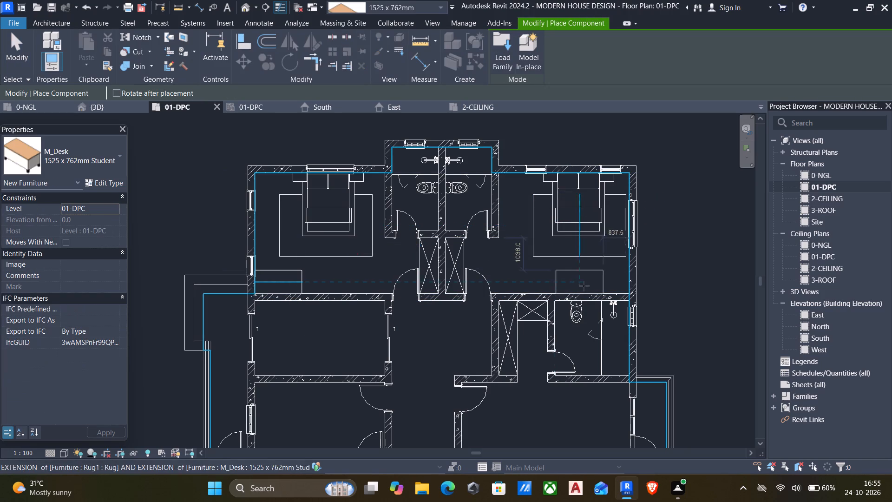
left_click(603, 285)
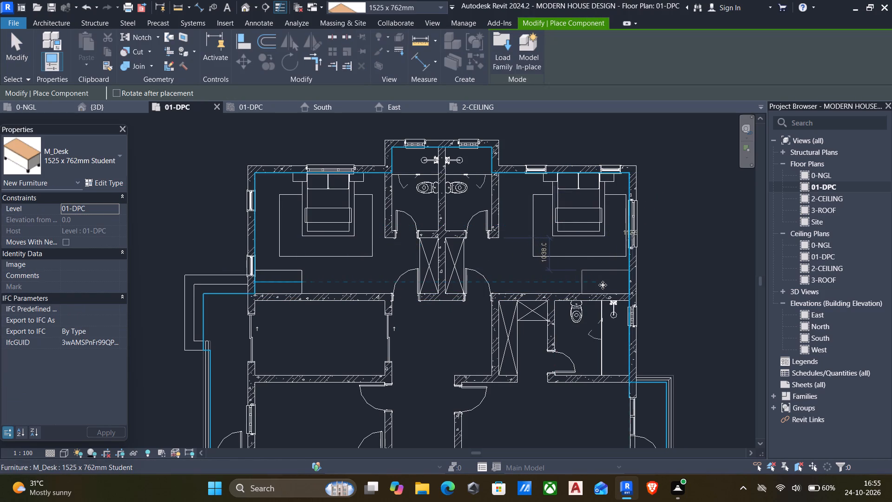
middle_click_drag(501, 287, 513, 206)
key("Escape")
middle_click_drag(542, 365, 541, 324)
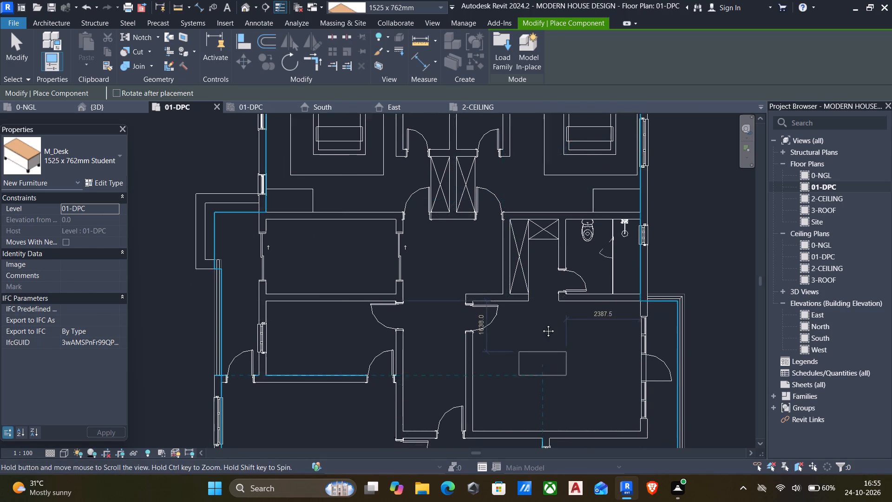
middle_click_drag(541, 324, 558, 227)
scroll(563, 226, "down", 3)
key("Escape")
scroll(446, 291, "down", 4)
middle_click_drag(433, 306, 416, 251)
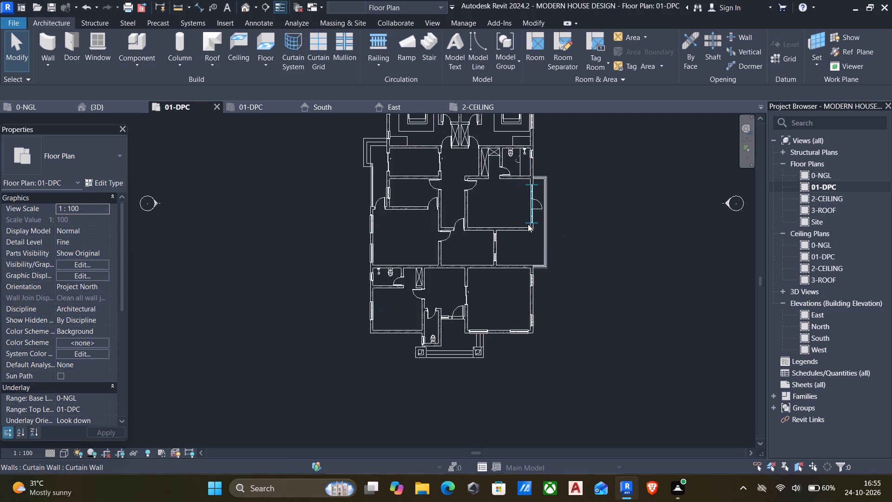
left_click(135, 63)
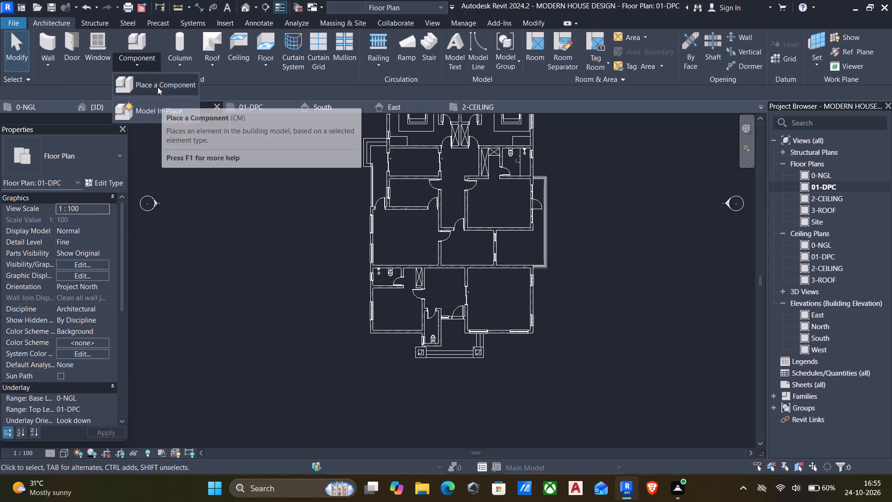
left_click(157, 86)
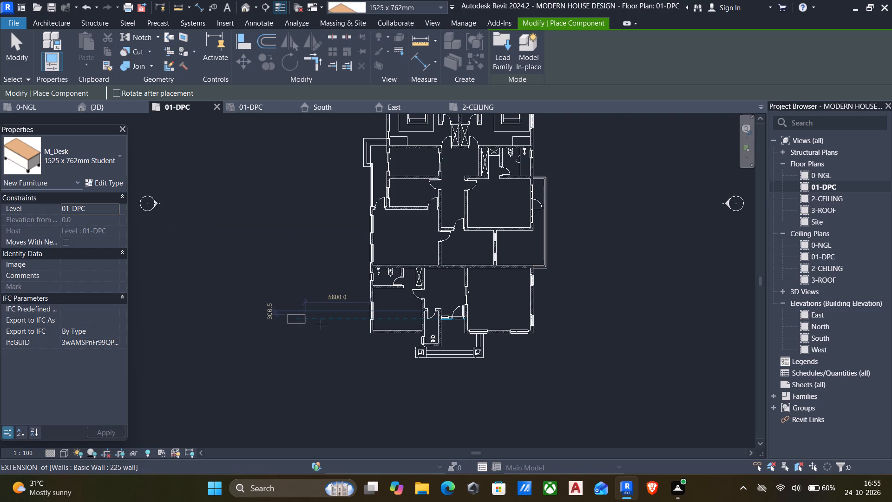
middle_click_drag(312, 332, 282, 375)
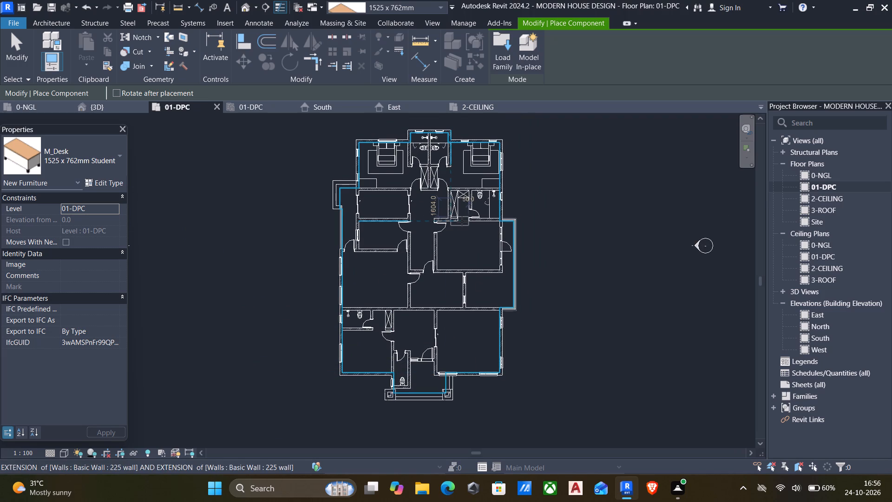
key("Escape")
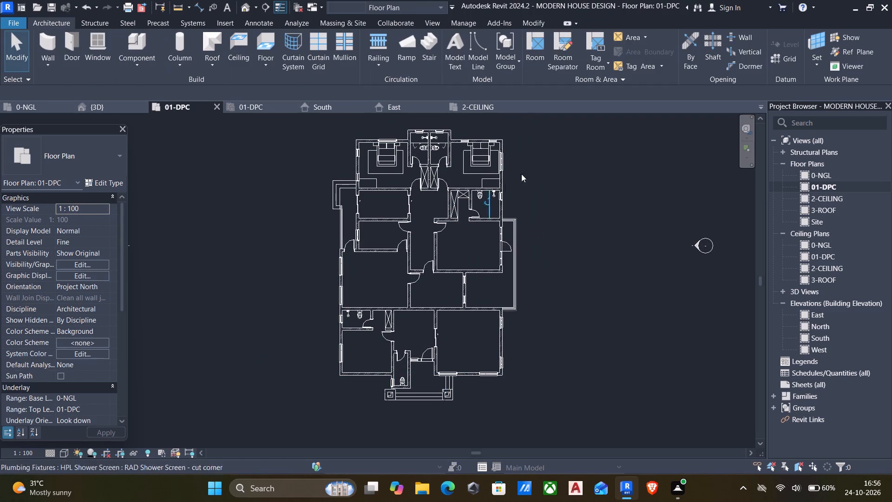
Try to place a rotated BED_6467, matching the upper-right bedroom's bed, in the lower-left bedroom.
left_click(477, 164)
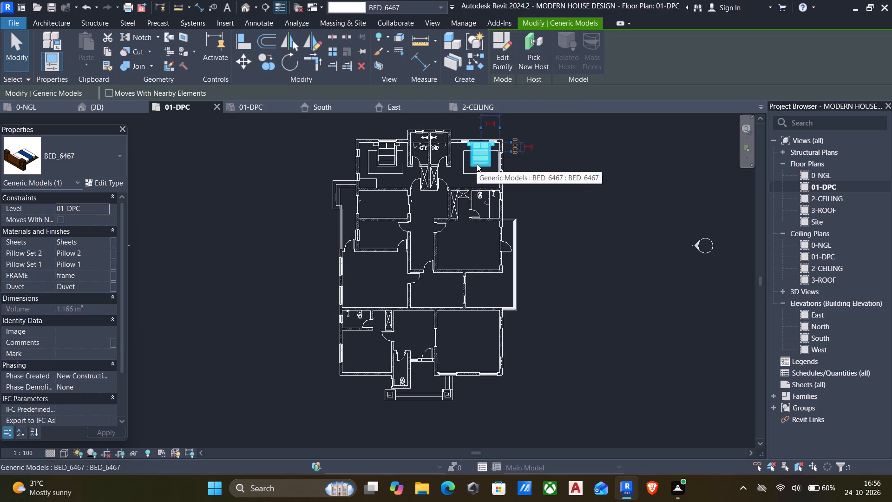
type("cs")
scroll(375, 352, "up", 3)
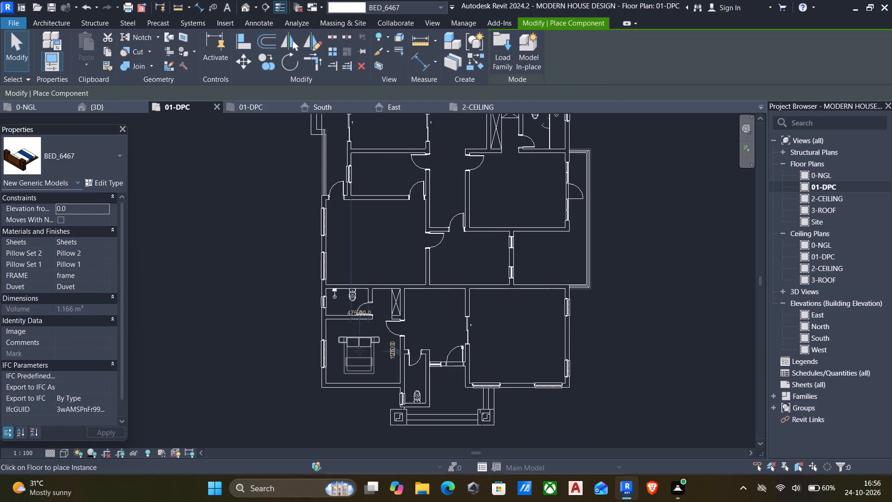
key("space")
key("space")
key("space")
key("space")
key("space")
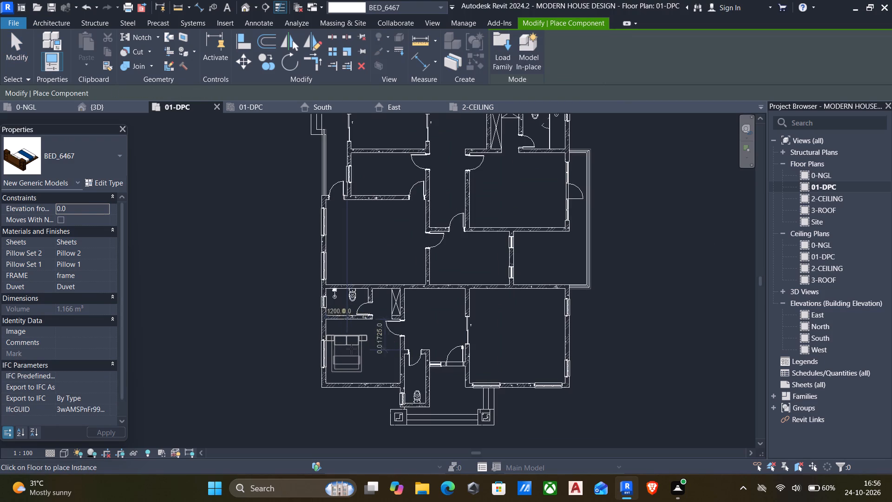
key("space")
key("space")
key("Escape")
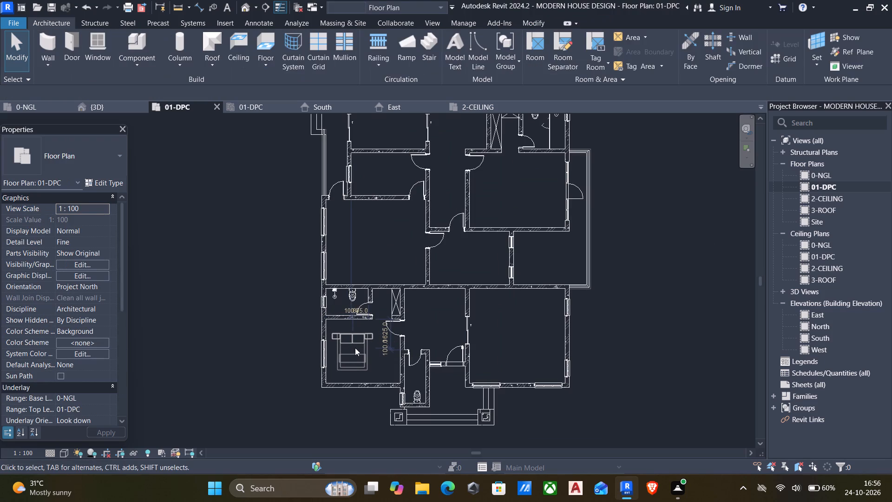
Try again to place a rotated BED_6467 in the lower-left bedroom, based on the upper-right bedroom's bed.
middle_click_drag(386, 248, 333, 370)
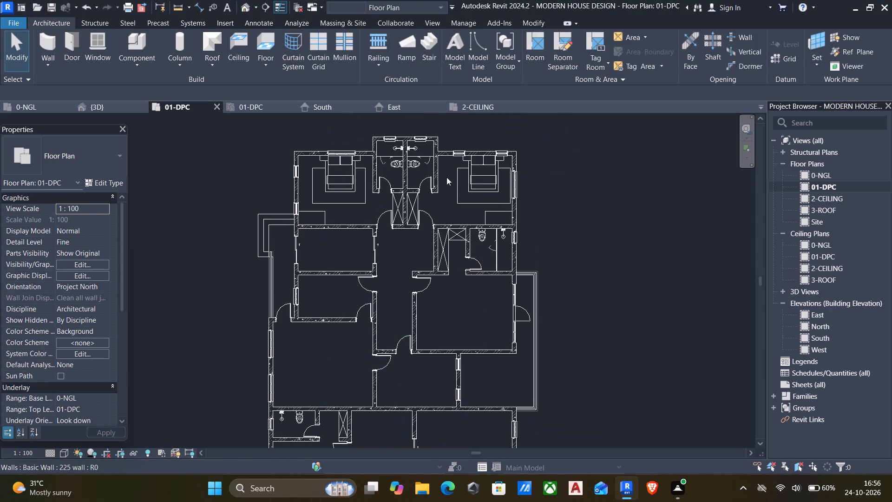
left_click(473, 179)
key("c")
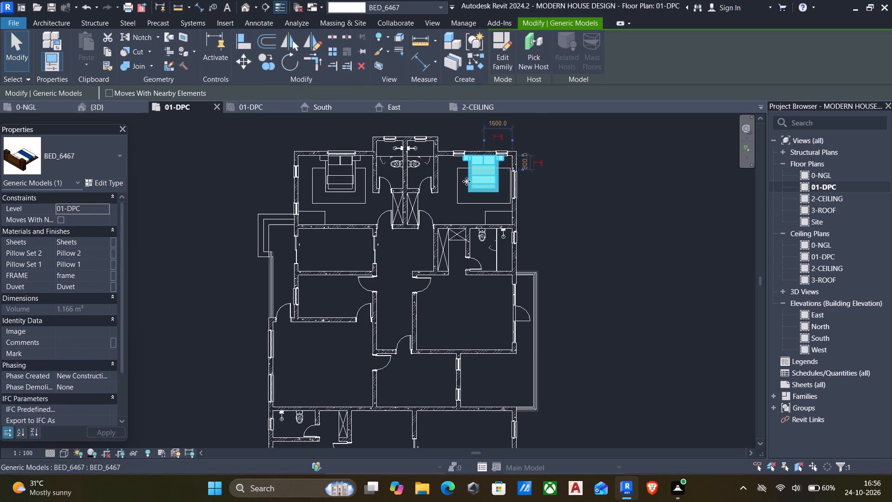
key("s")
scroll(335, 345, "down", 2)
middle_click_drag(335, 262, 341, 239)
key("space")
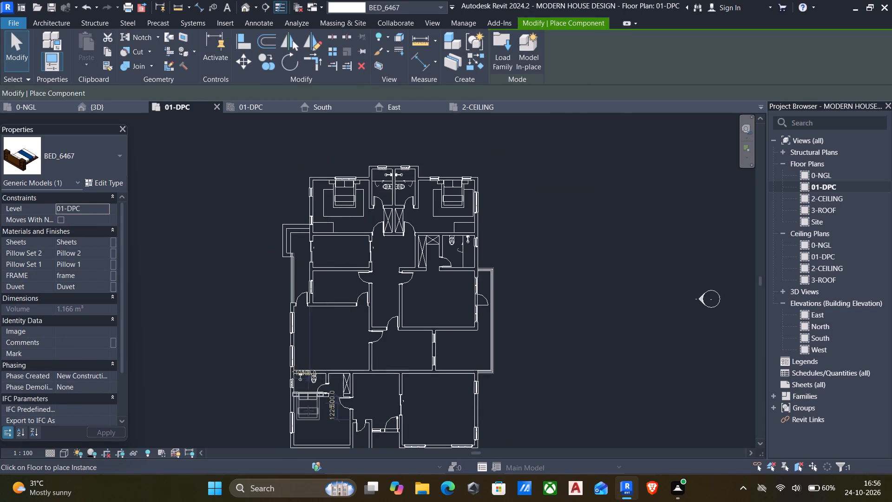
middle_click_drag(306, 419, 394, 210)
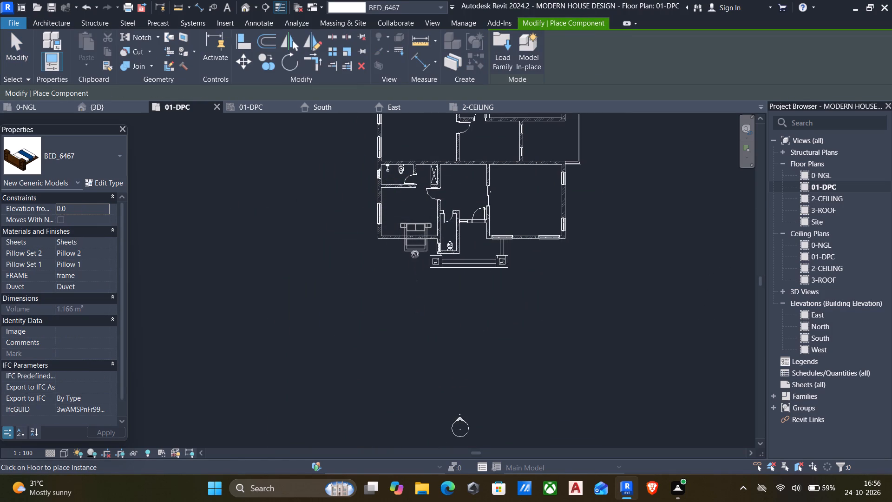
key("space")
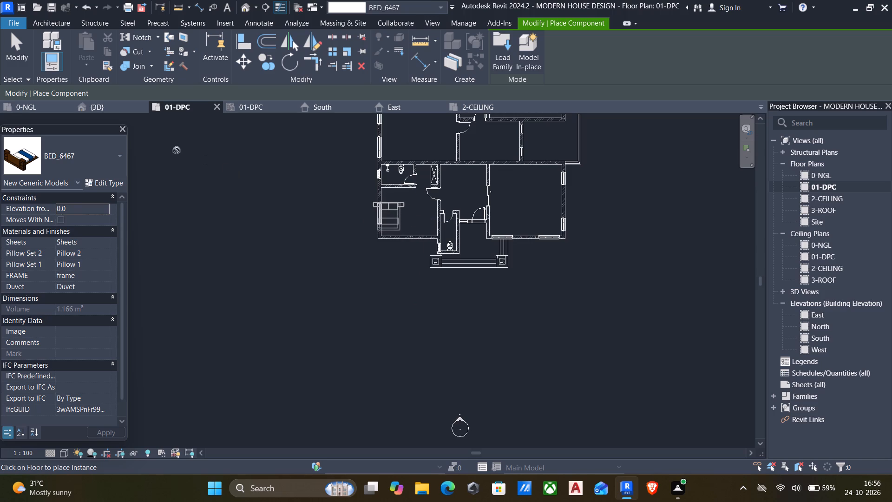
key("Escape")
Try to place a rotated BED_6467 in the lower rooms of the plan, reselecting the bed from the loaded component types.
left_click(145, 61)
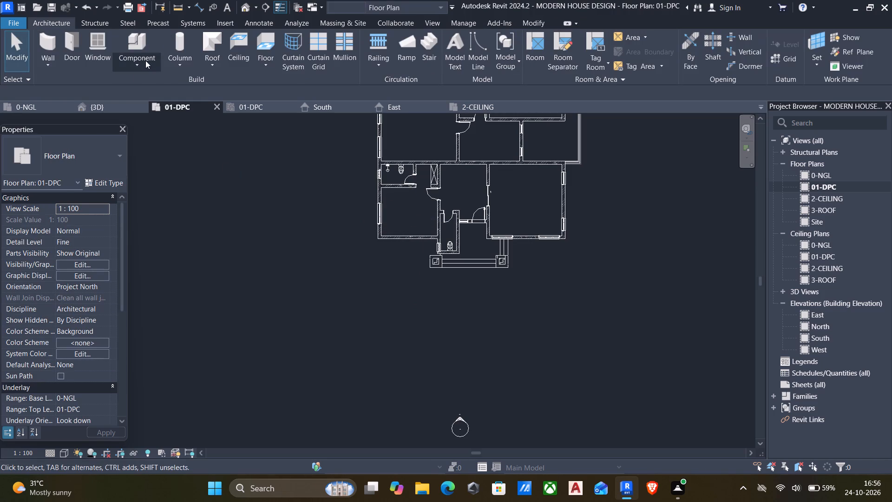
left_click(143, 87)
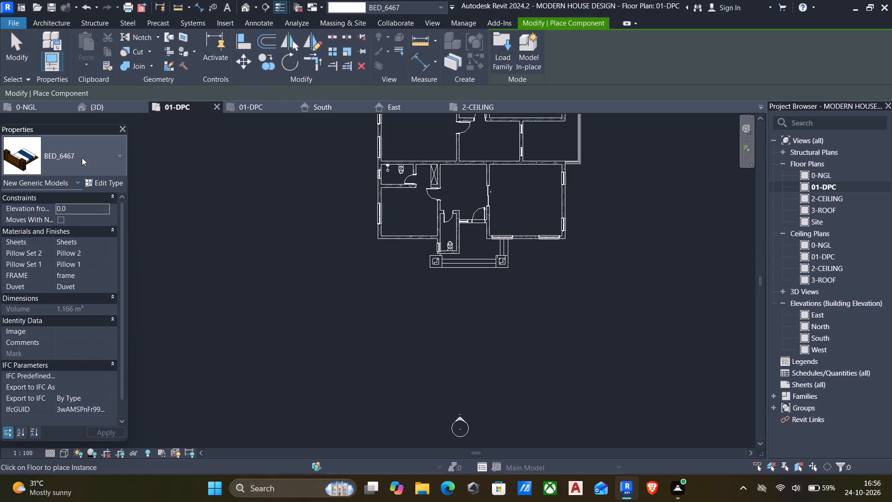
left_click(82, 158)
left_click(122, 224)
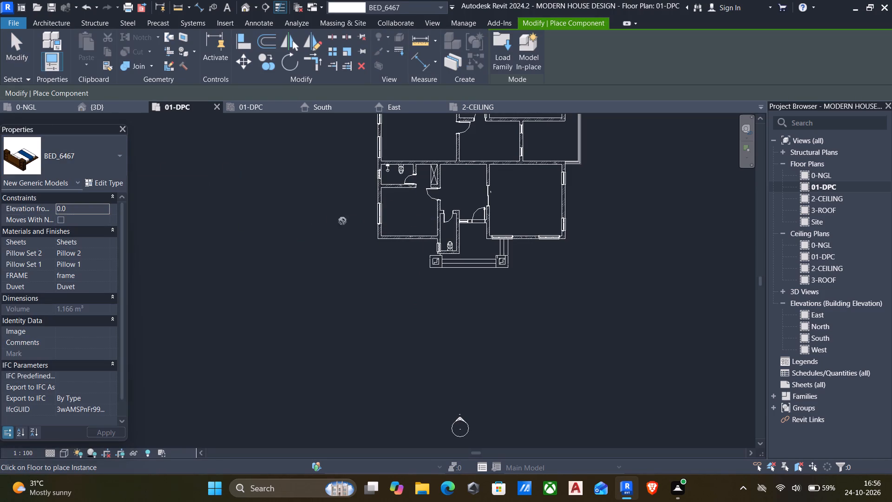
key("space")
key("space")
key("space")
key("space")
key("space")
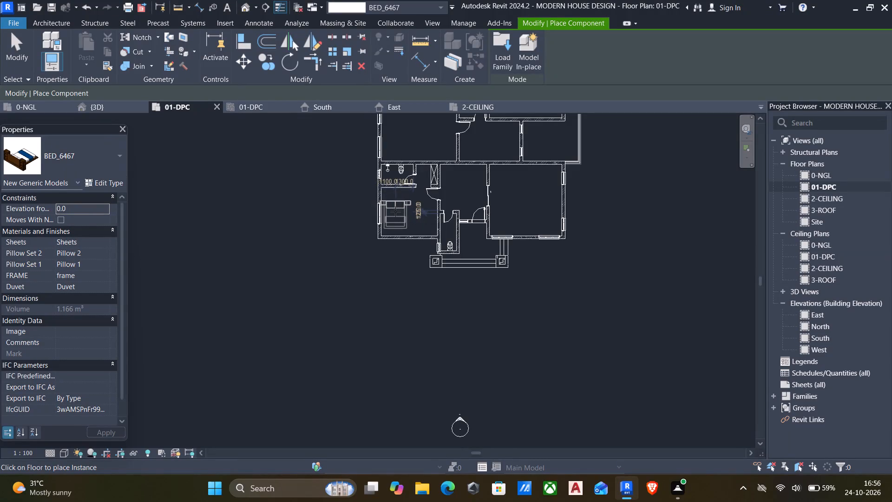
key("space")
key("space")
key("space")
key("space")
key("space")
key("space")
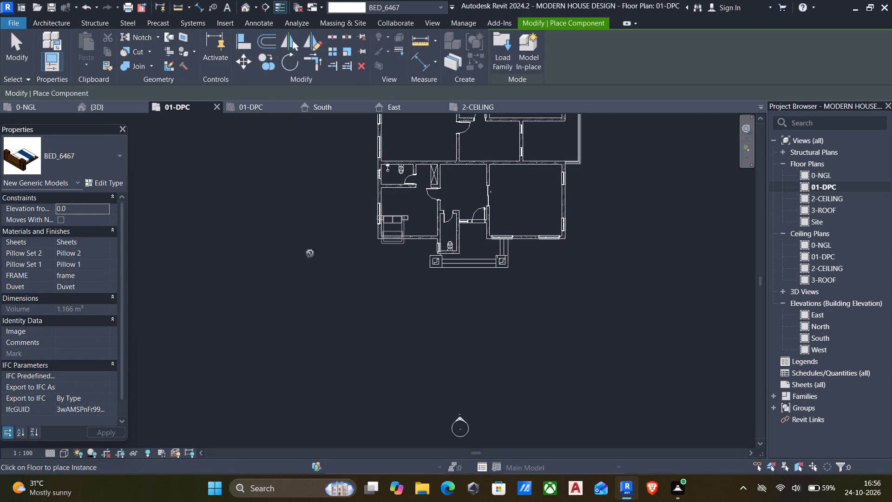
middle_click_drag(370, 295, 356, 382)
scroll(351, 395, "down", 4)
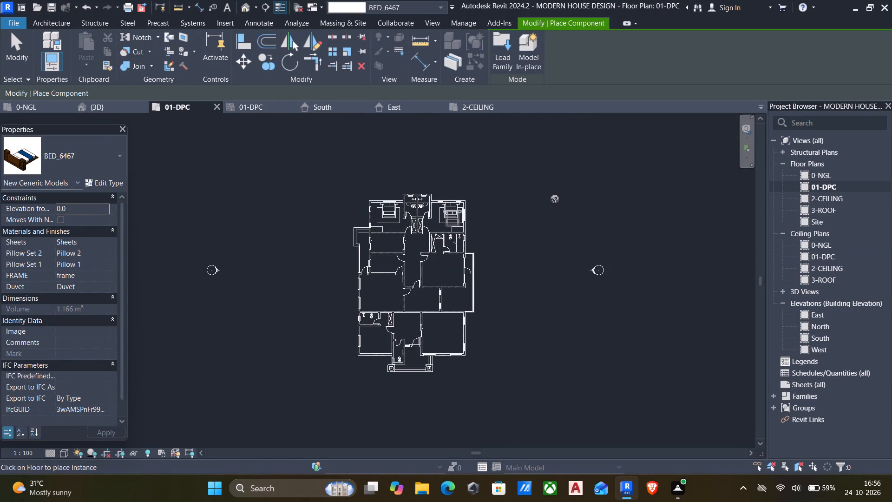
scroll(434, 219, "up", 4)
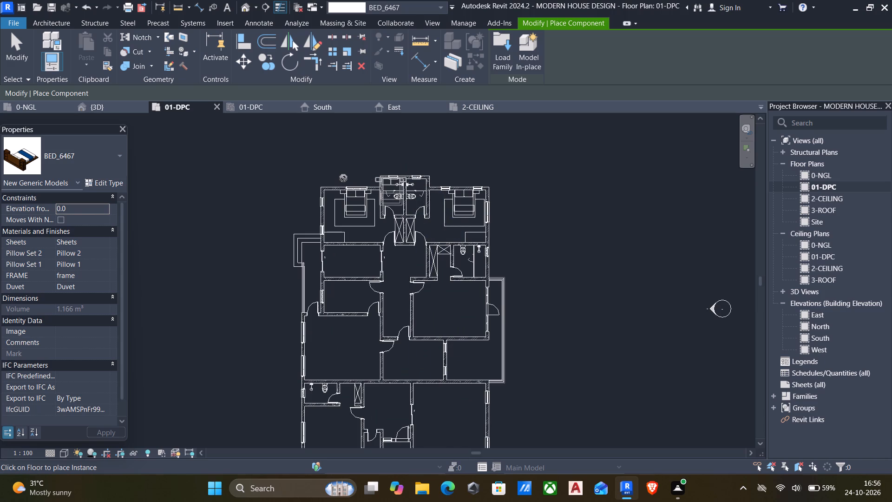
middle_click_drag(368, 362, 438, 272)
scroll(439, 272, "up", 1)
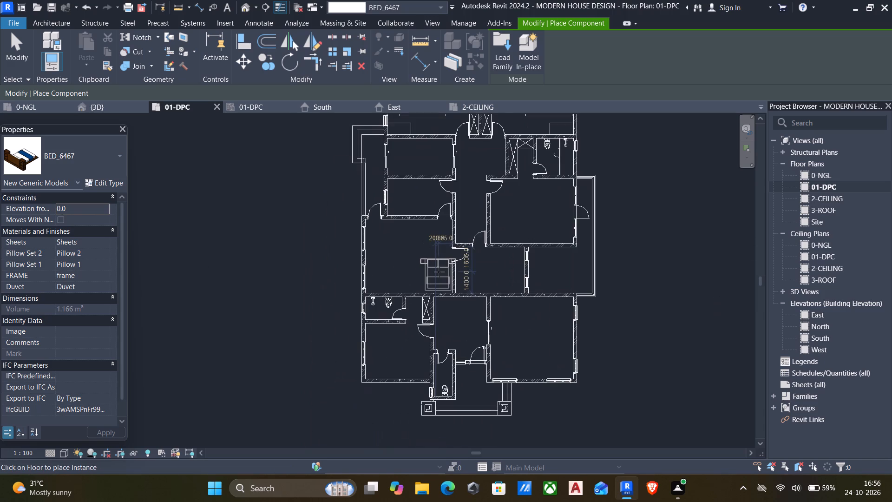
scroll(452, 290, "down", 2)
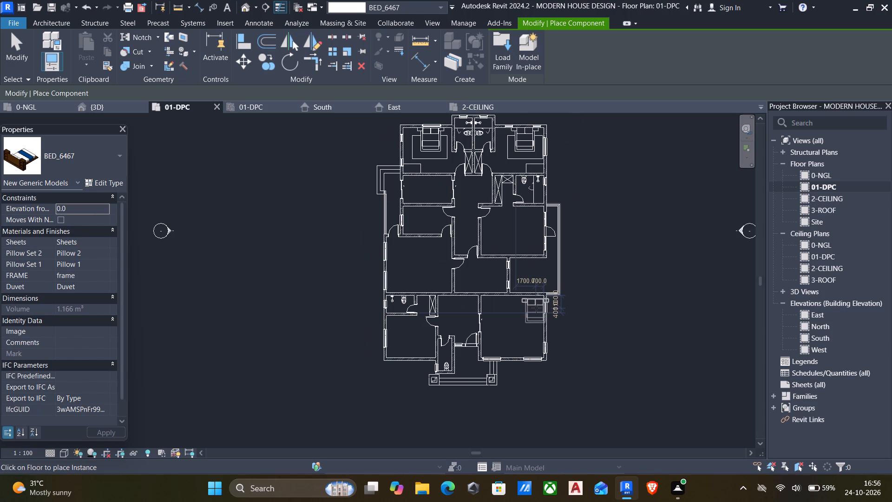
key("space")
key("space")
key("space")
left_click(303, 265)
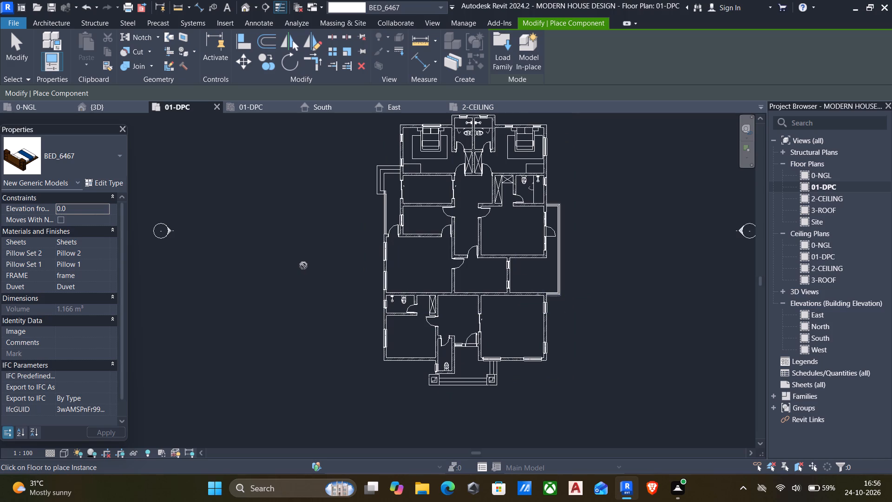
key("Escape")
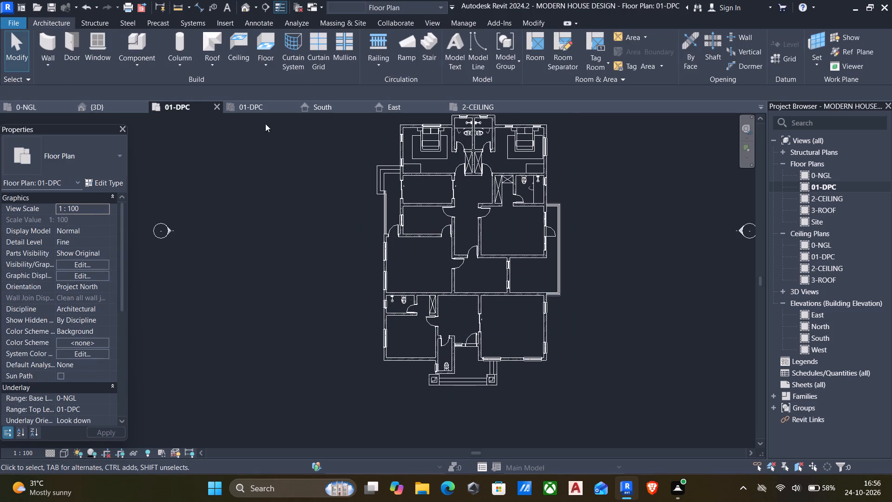
Save the project.
left_click(284, 242)
scroll(286, 245, "down", 5)
middle_click_drag(288, 252, 281, 267)
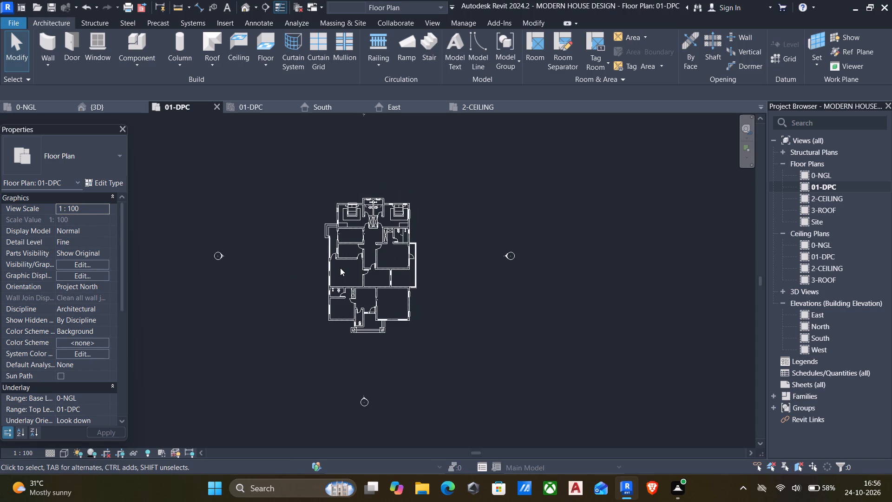
key("ctrl+s")
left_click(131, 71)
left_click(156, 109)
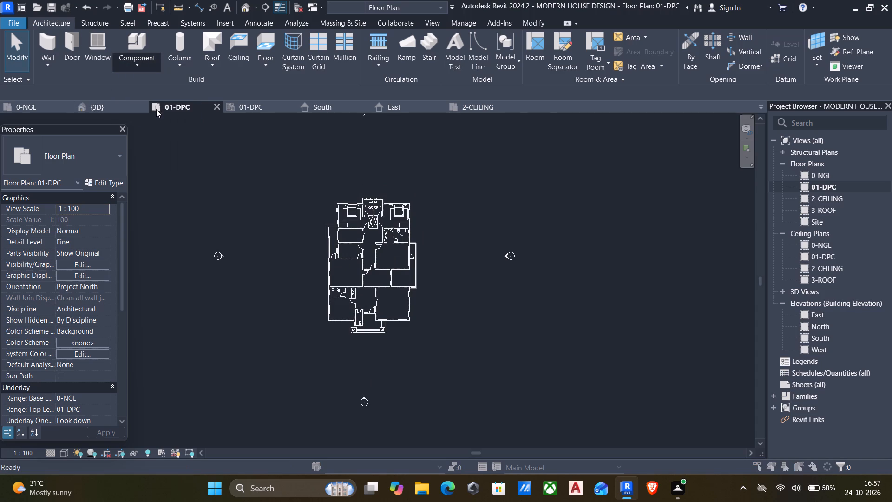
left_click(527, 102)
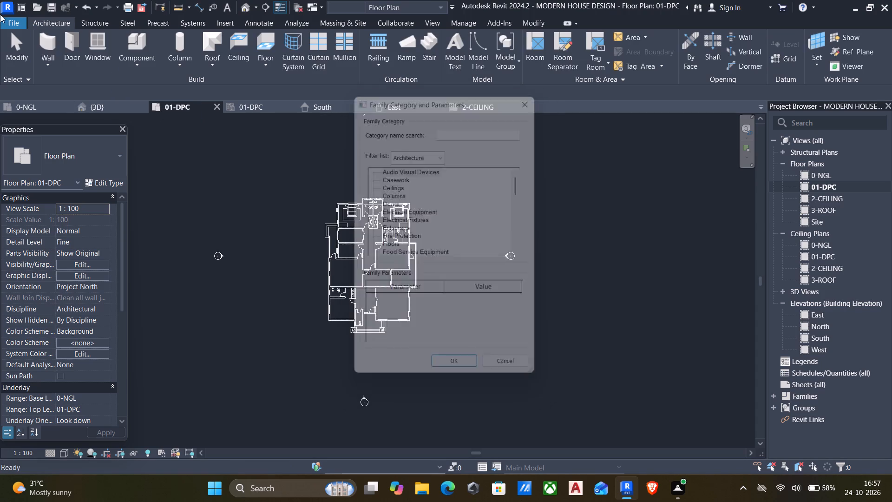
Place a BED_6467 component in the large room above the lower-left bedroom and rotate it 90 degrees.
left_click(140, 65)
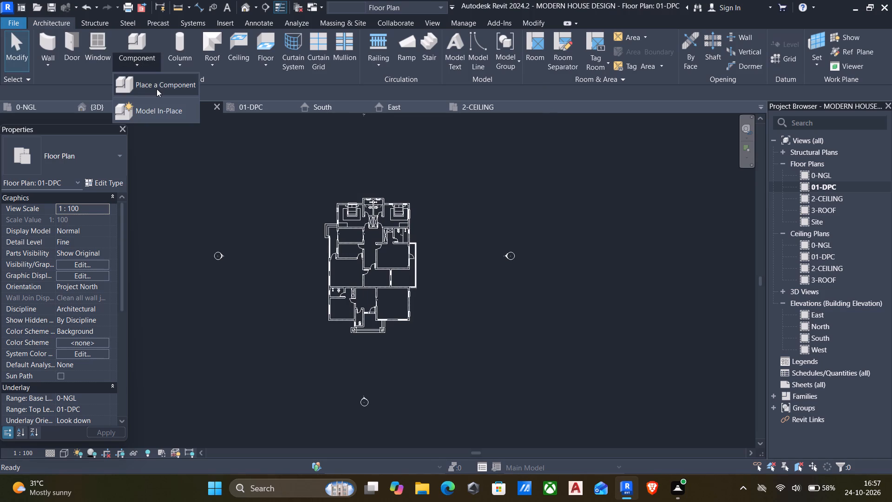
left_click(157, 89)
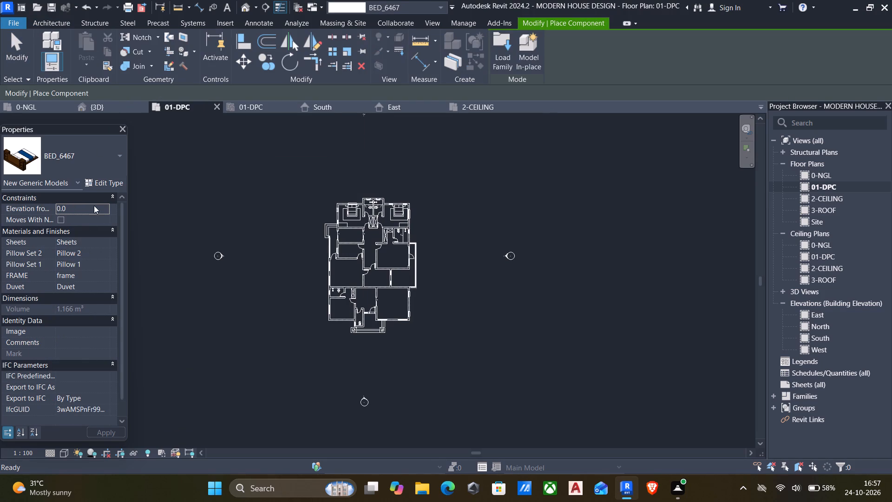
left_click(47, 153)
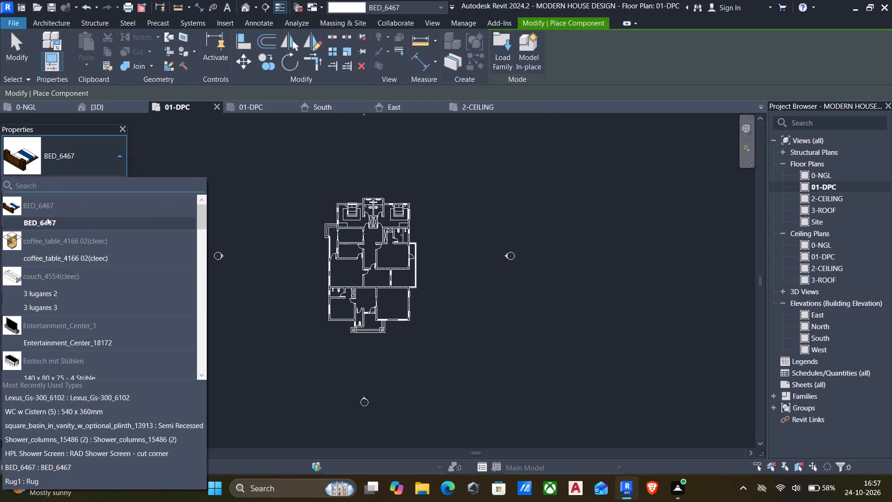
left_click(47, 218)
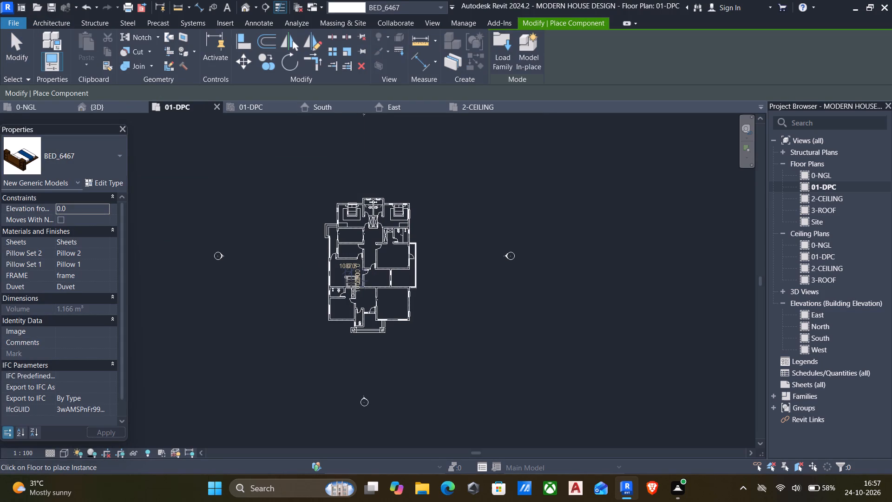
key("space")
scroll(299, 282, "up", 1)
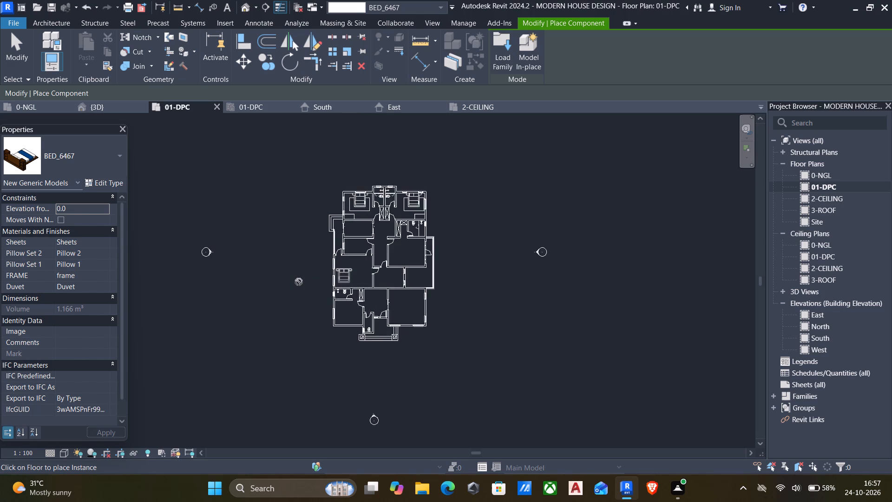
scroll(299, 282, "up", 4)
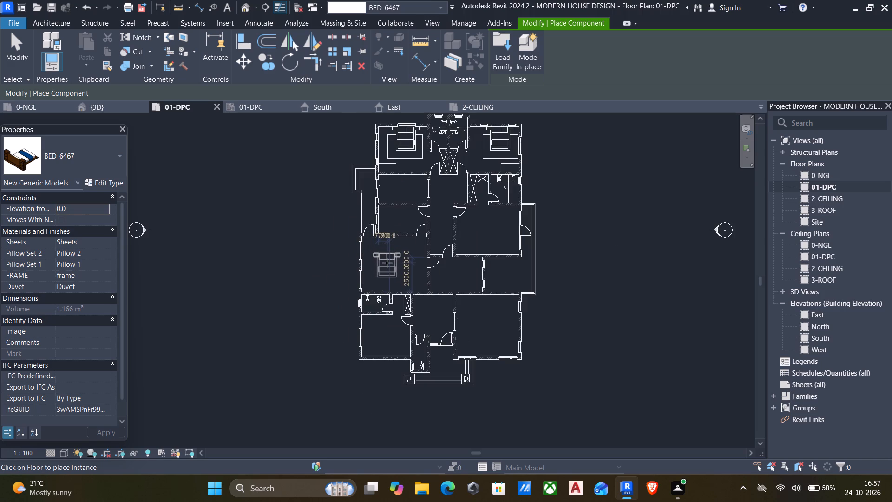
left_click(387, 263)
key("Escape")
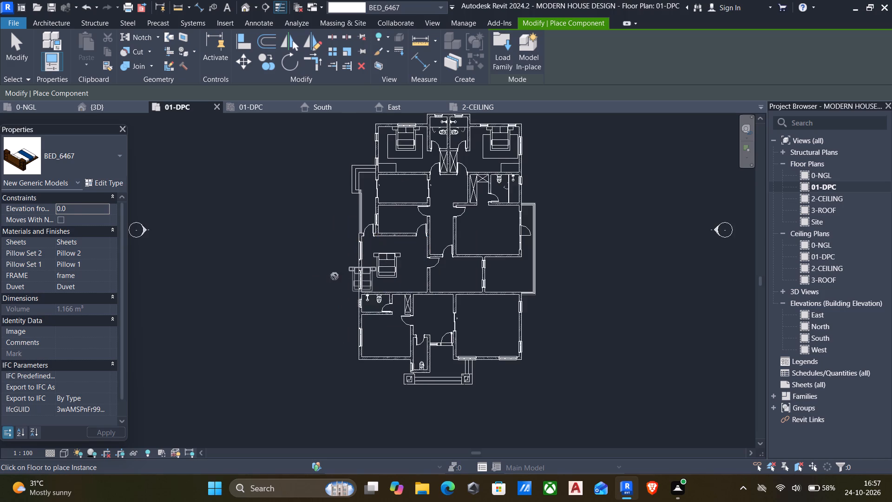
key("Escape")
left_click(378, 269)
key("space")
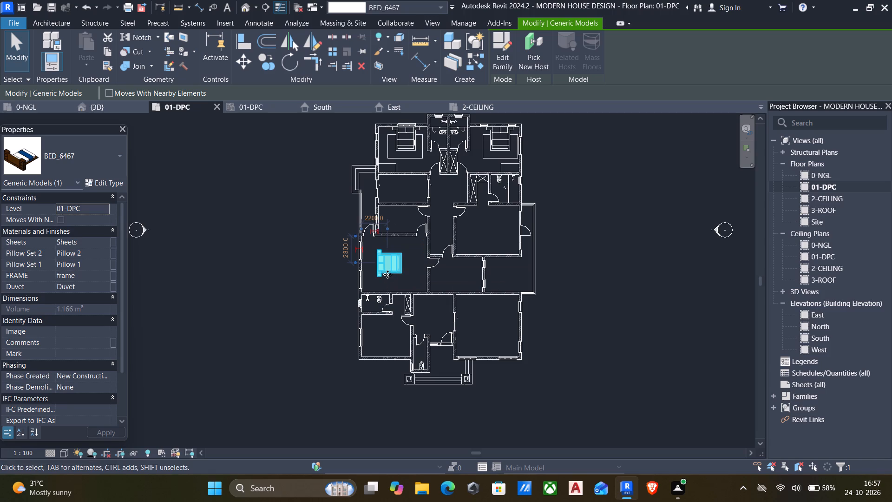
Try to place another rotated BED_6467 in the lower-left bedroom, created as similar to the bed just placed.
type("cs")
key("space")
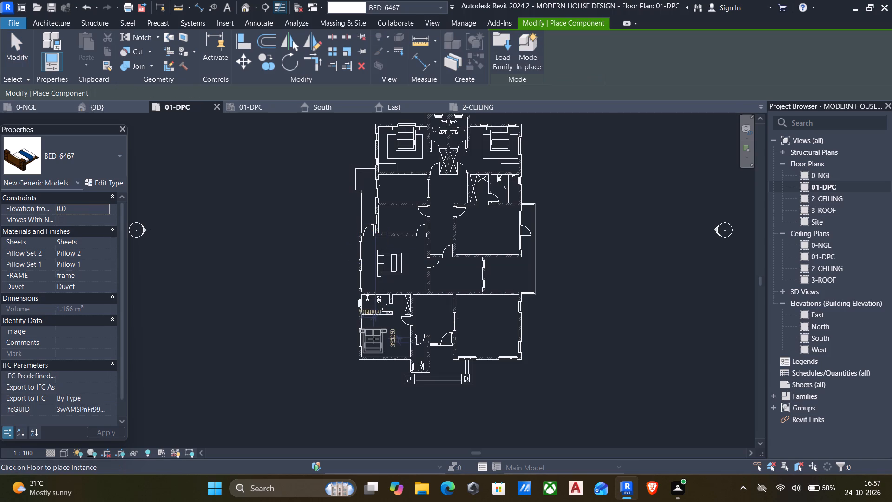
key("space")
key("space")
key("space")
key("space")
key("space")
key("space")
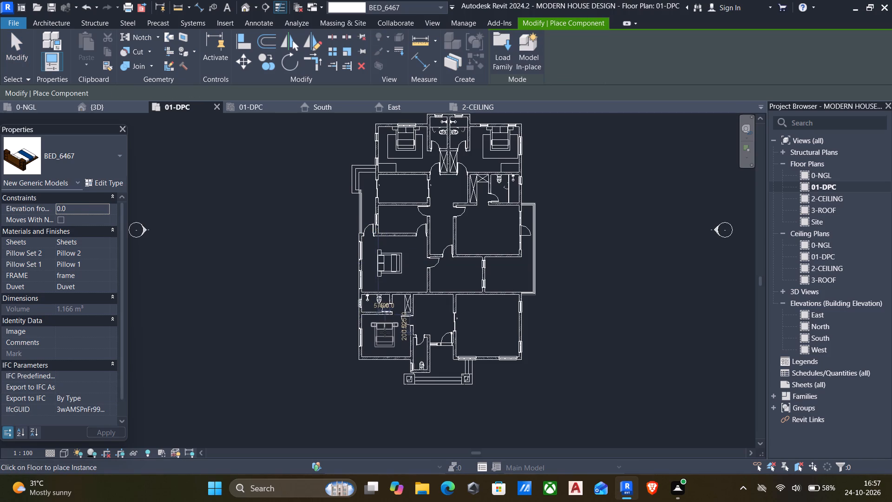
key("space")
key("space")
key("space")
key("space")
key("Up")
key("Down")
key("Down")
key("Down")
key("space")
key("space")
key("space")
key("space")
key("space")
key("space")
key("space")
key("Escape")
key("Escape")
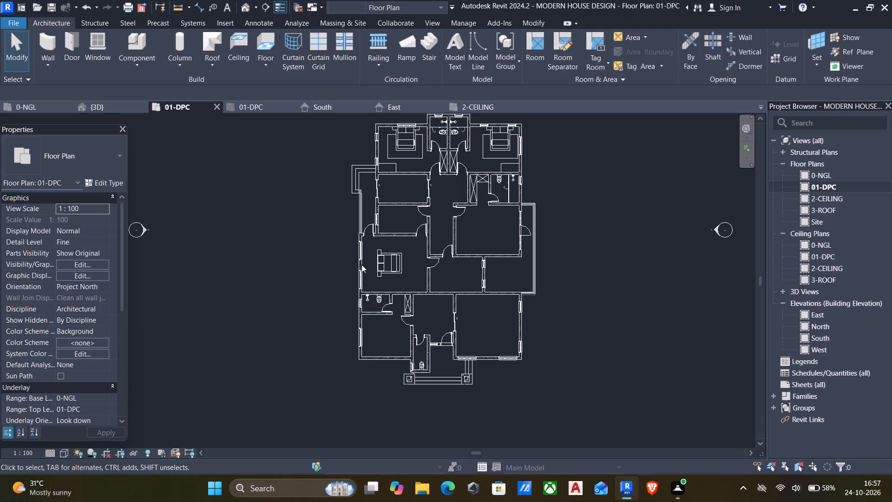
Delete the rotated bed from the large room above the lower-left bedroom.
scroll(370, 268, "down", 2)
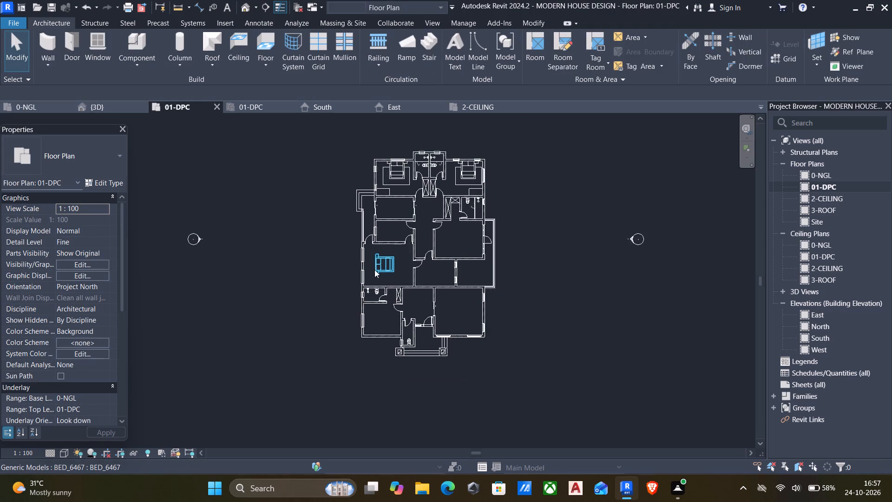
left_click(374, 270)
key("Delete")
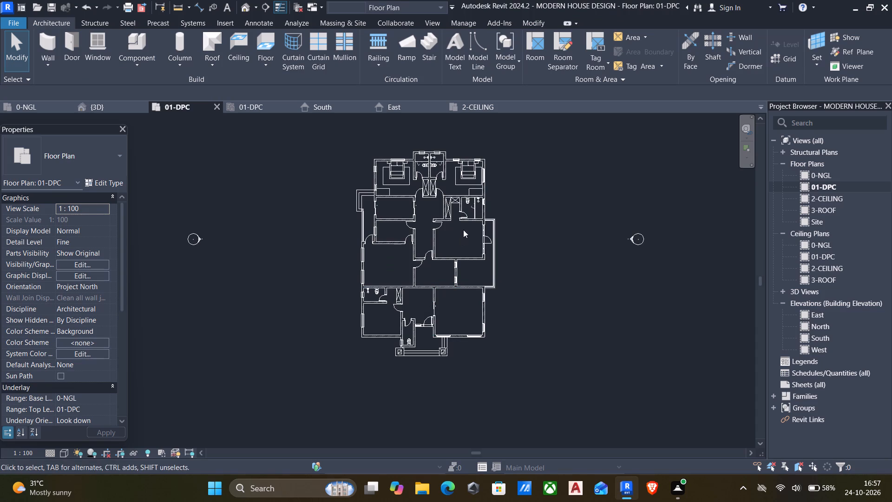
Place a BED_6467 with its headboard toward the top of the plan in the large room above the lower-left bedroom.
middle_click_drag(462, 313, 425, 340)
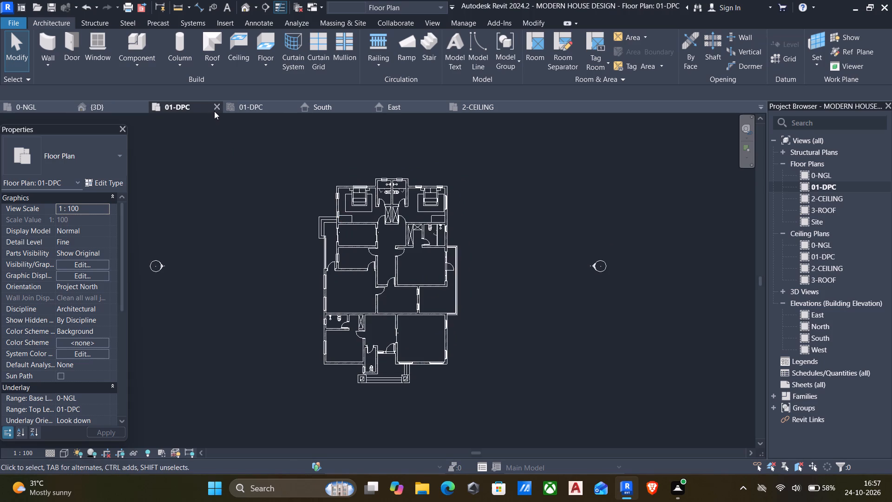
type("cm")
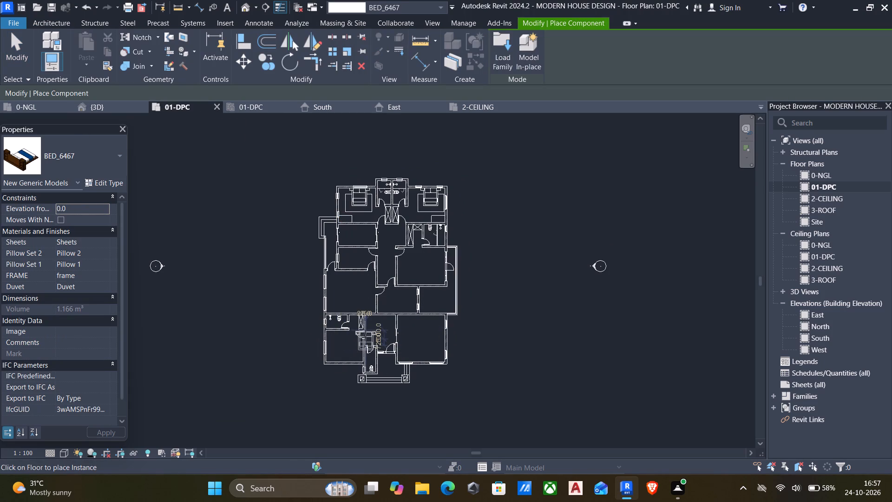
scroll(365, 335, "up", 3)
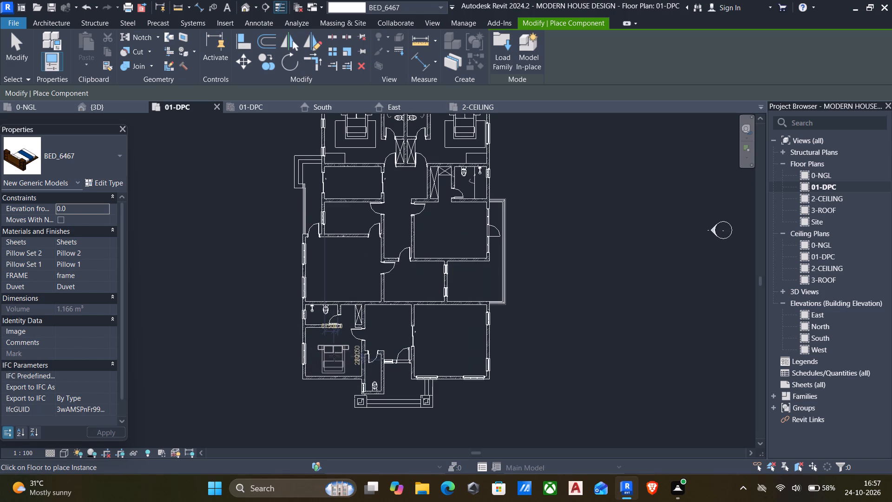
key("space")
key("space")
key("space")
key("space")
key("space")
key("space")
scroll(327, 333, "up", 6)
scroll(374, 318, "up", 4)
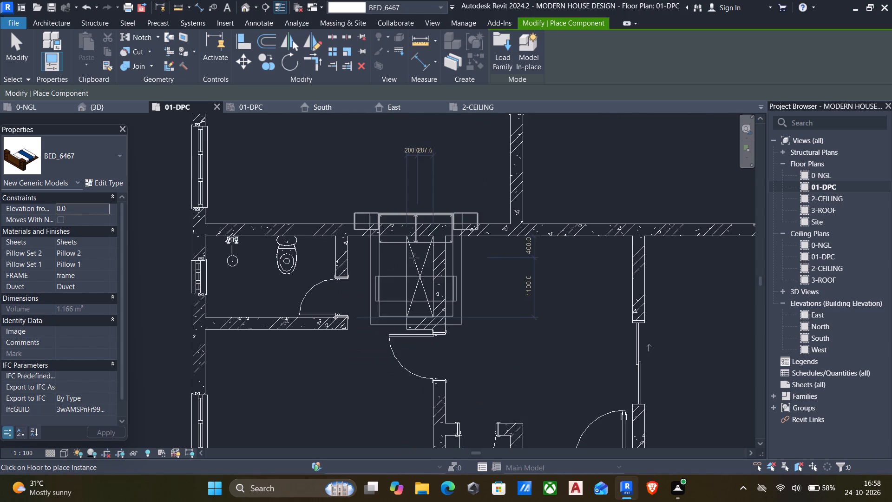
key("space")
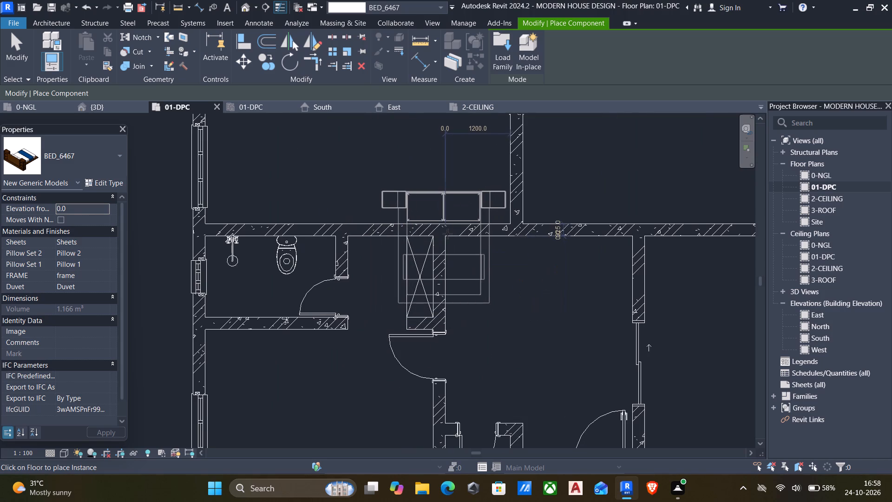
scroll(370, 231, "down", 5)
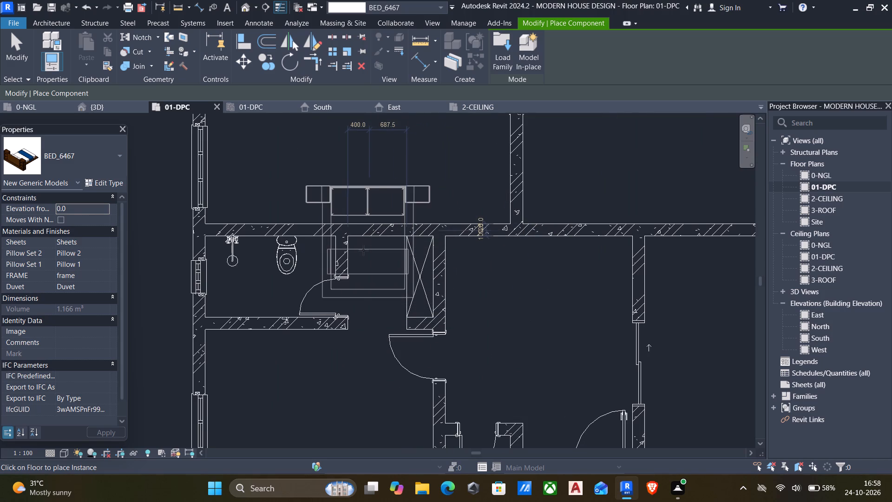
middle_click_drag(354, 200, 340, 241)
key("space")
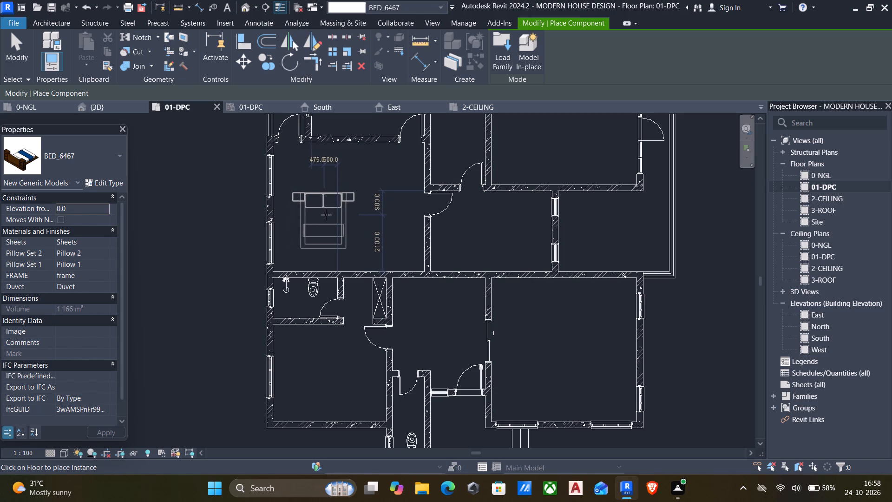
left_click(331, 211)
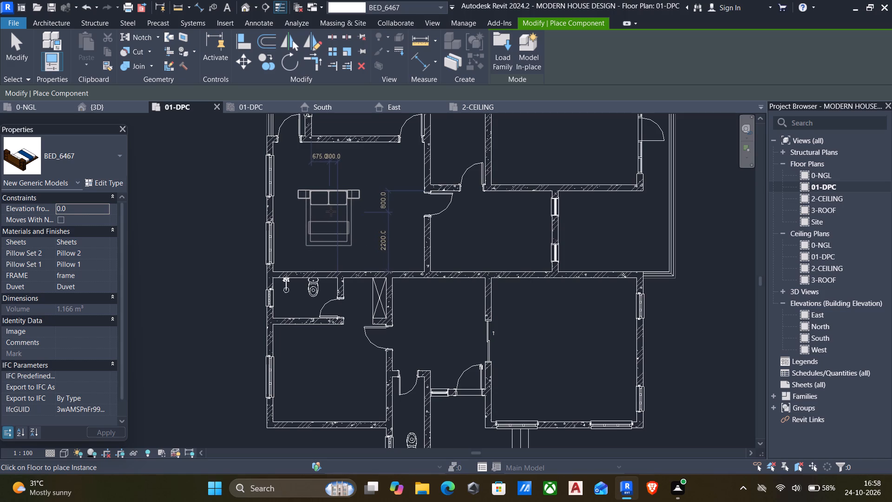
key("Escape")
key("Escape")
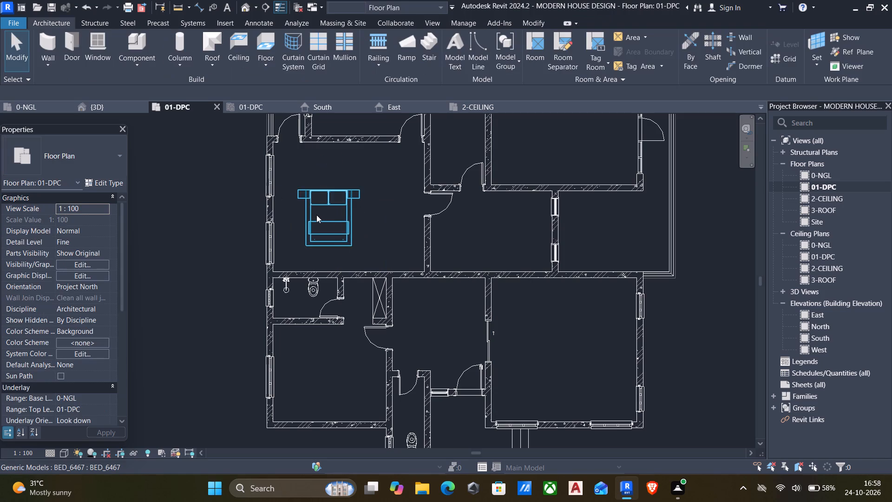
Rotate the placed bed 180 degrees and move it into the lower-left bedroom, with its headboard near the bottom wall.
left_click(316, 215)
key("space")
key("space")
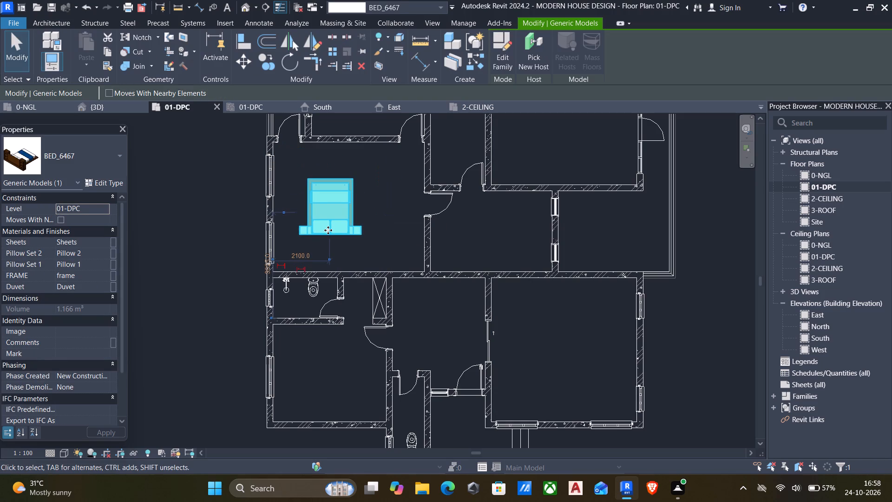
type("mv")
left_click(327, 235)
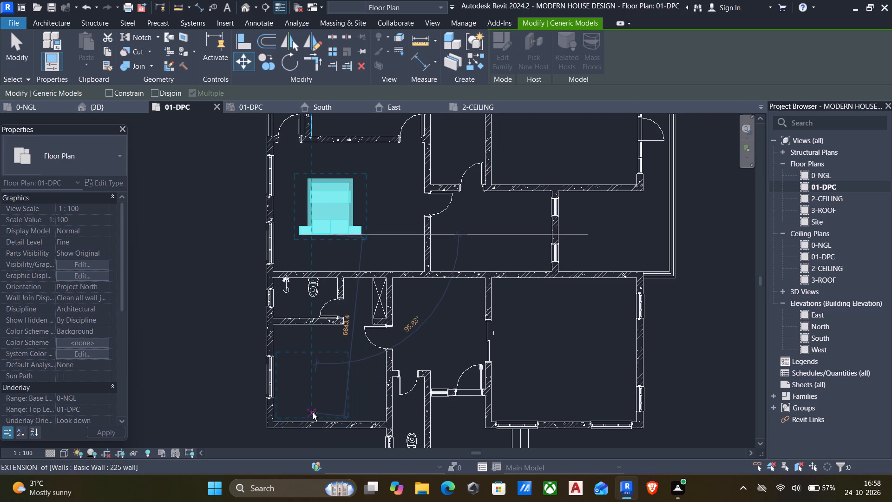
left_click(316, 416)
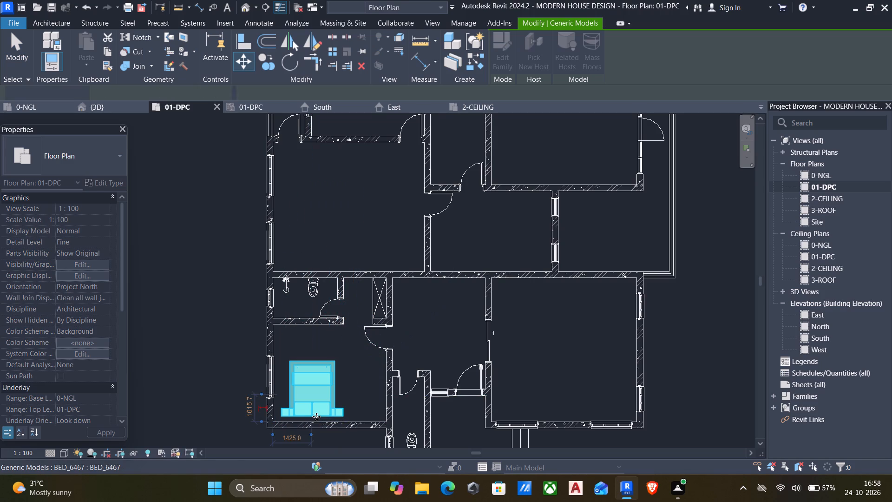
key("Escape")
key("Escape")
Nudge the bed down against the bedroom's bottom wall and slightly right, to 1485 mm from the left wall.
left_click(316, 413)
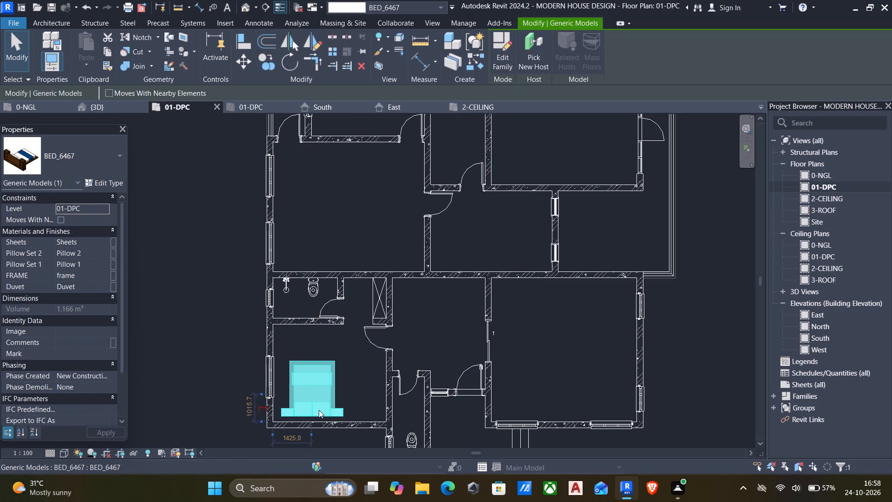
middle_click_drag(288, 436, 315, 355)
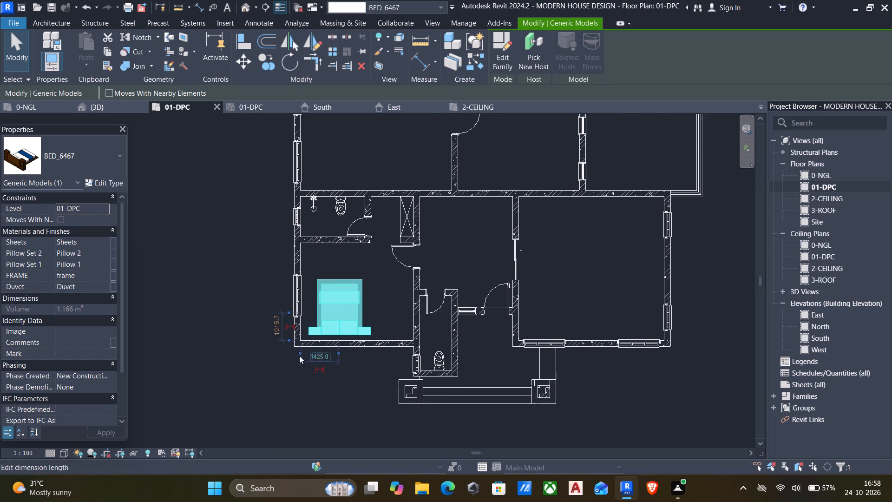
scroll(282, 369, "up", 3)
key("Down")
key("Down")
key("Down")
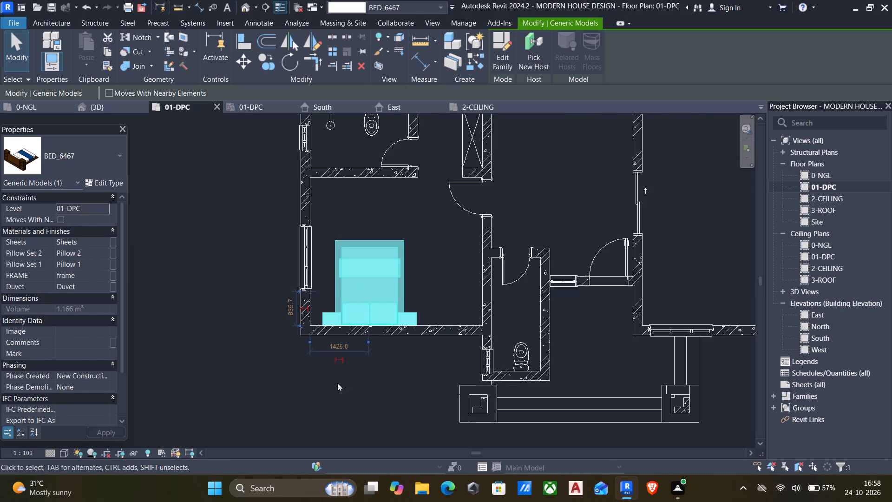
key("Right")
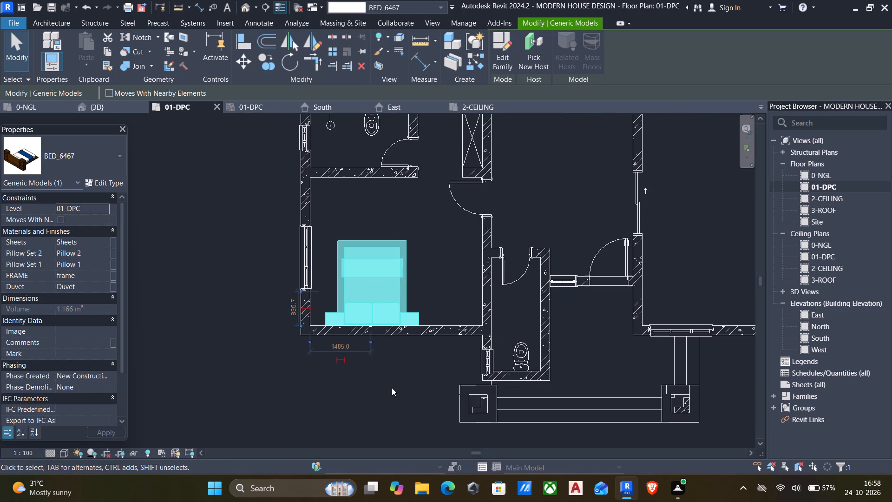
left_click(392, 387)
middle_click_drag(373, 365, 287, 408)
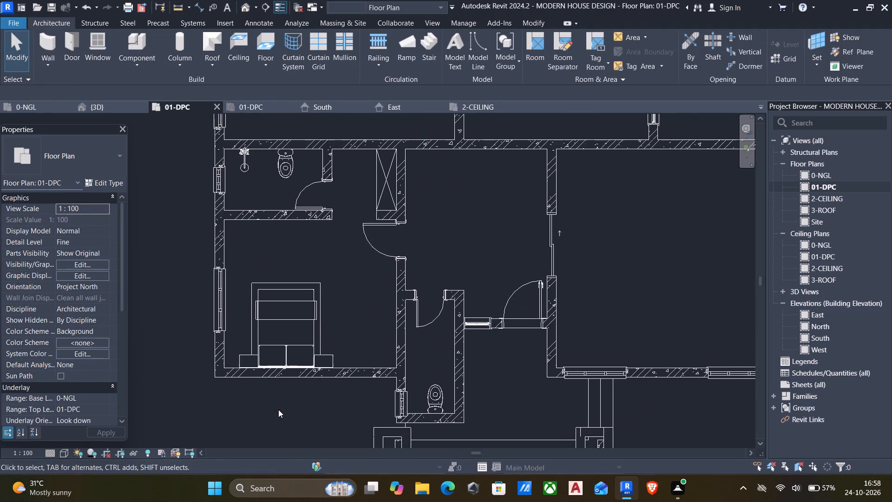
Copy the bed from the lower-left bedroom into the right-hand bedroom with the balcony door, just above its bottom wall.
left_click(267, 338)
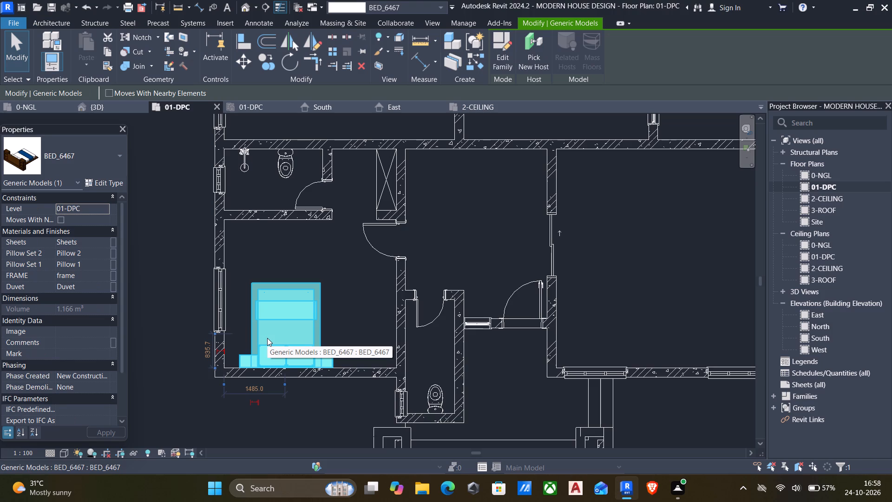
key("c")
key("o")
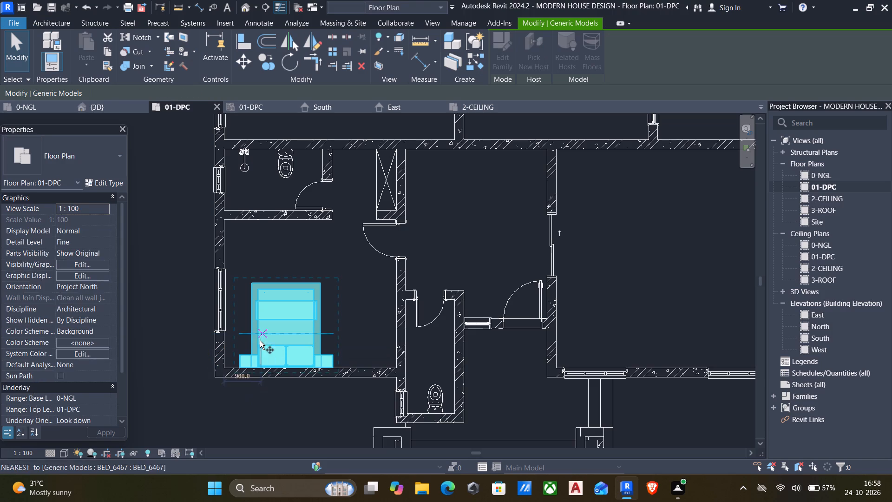
left_click(285, 367)
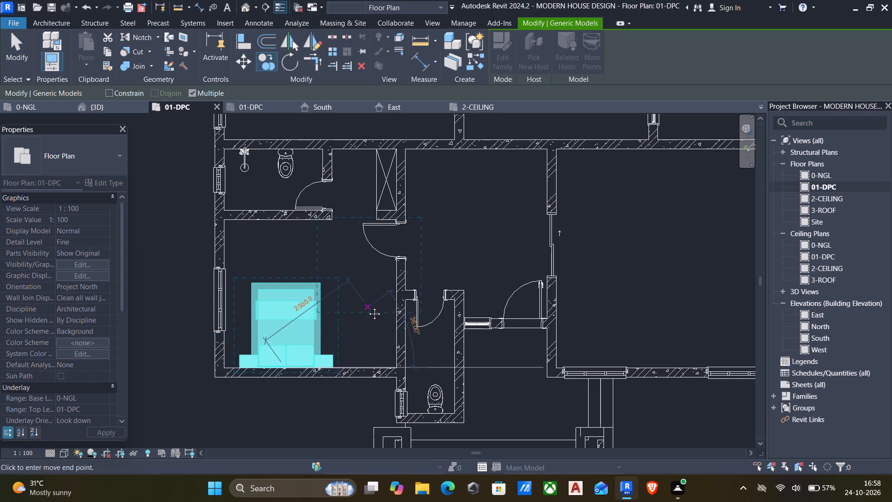
middle_click_drag(367, 307, 223, 401)
scroll(228, 398, "down", 4)
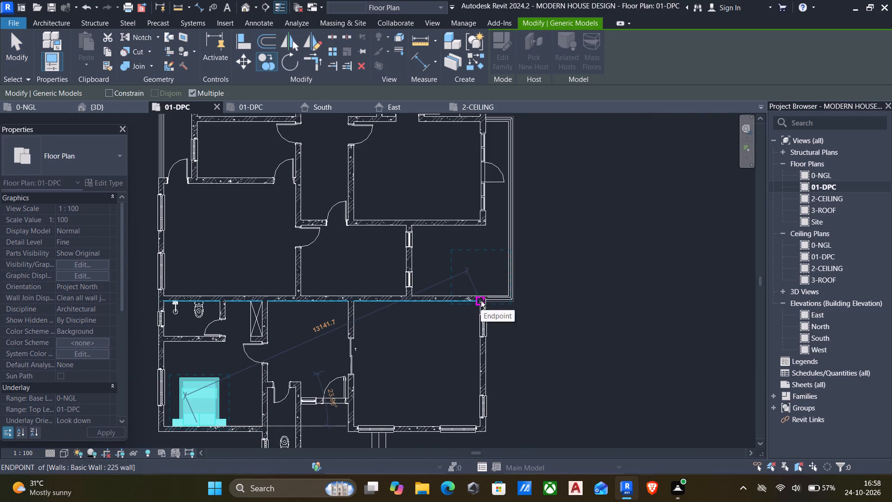
middle_click_drag(469, 301, 448, 397)
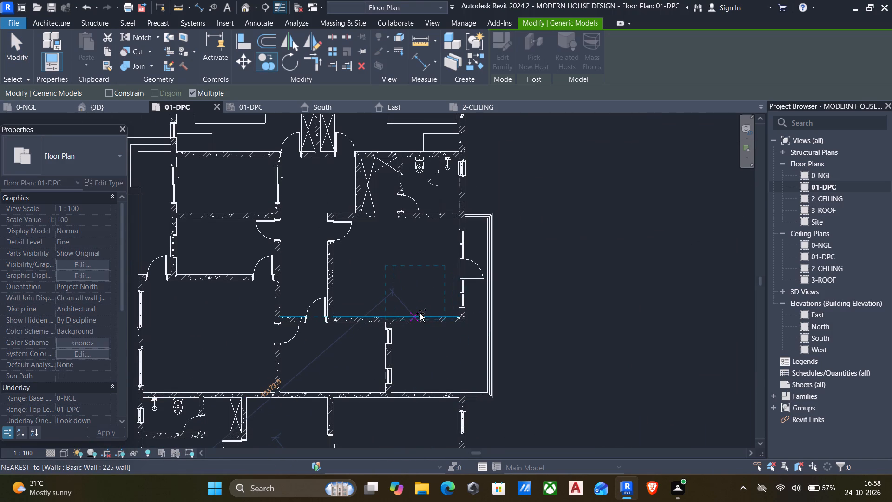
scroll(419, 313, "up", 4)
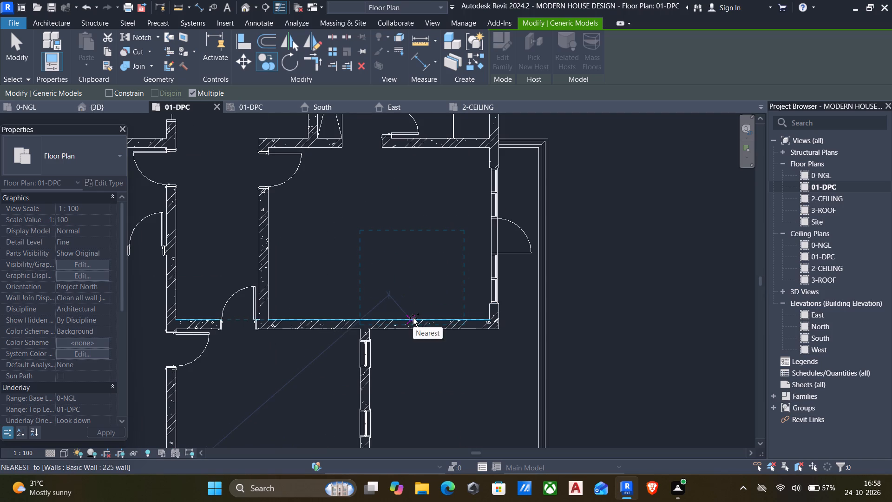
left_click(407, 312)
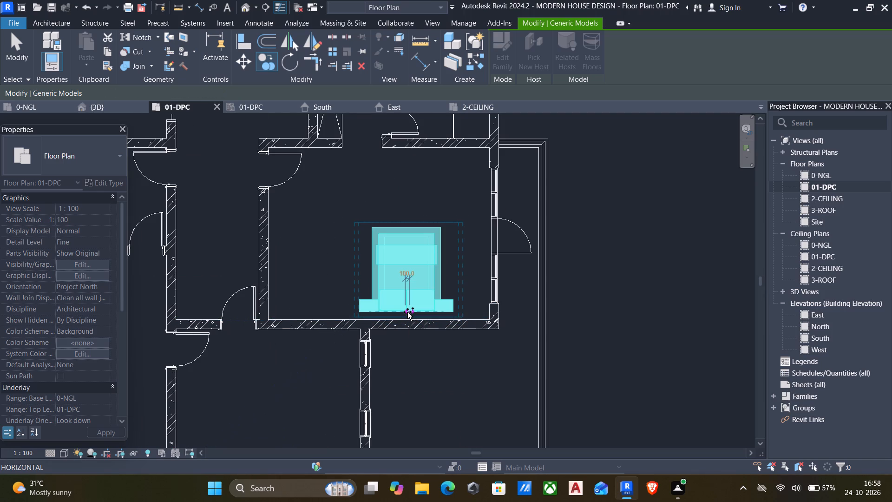
key("Escape")
scroll(407, 312, "up", 4)
key("Escape")
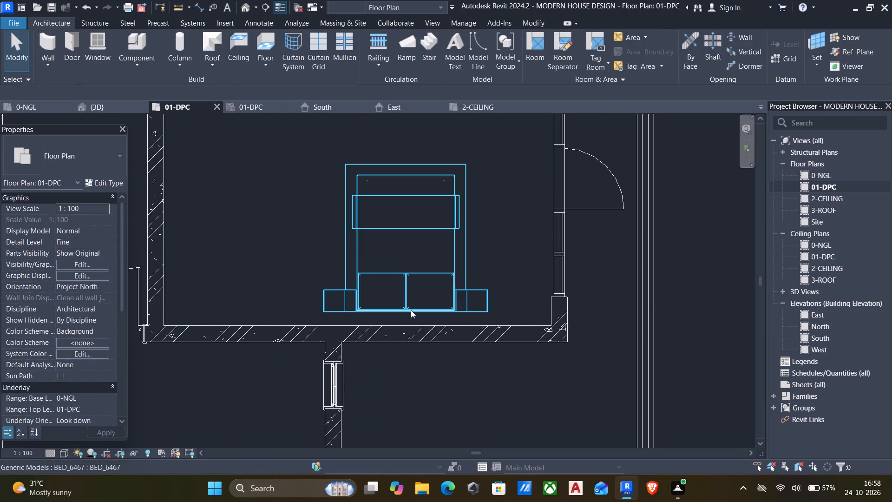
Nudge the copied bed down against the bottom wall of the right-hand bedroom.
left_click(411, 310)
key("Down")
key("Down")
key("Down")
key("Down")
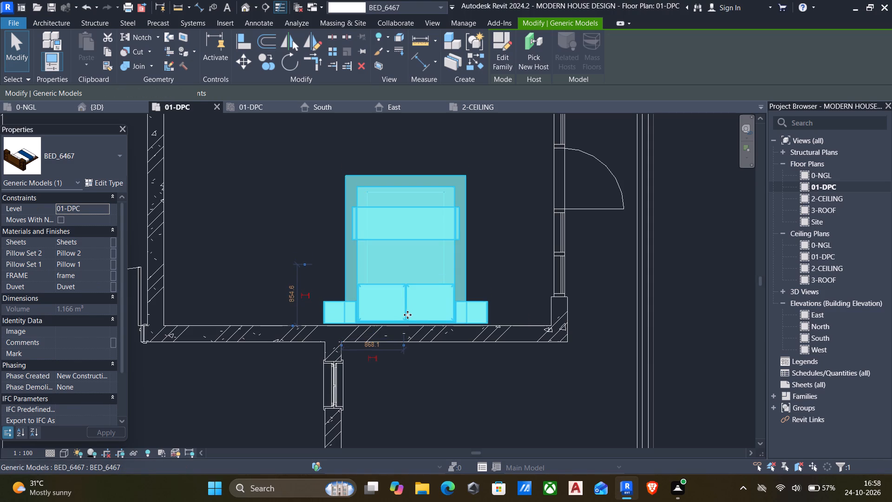
key("Down")
scroll(461, 376, "down", 3)
middle_click_drag(461, 381, 470, 311)
scroll(471, 310, "down", 3)
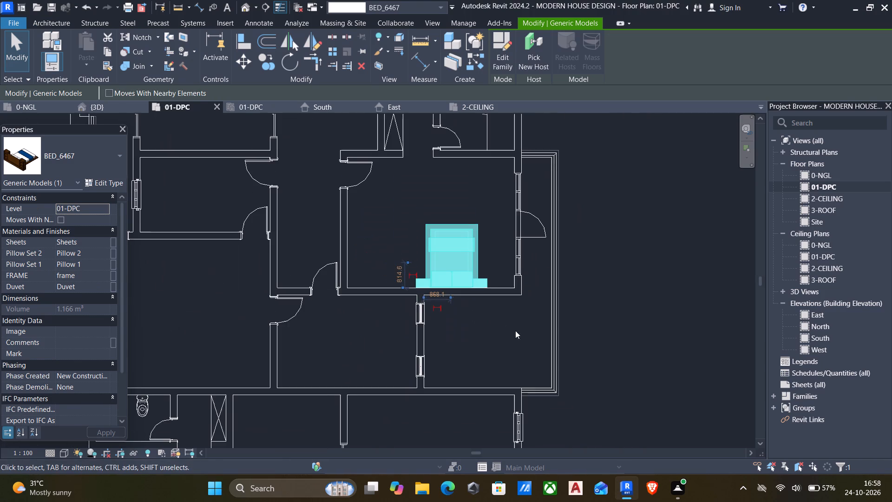
left_click(596, 343)
Place a matching M_Desk 1525 x 762mm Student horizontally in the upper-right corner of the right-hand bedroom, below its bathroom.
middle_click_drag(429, 343, 485, 341)
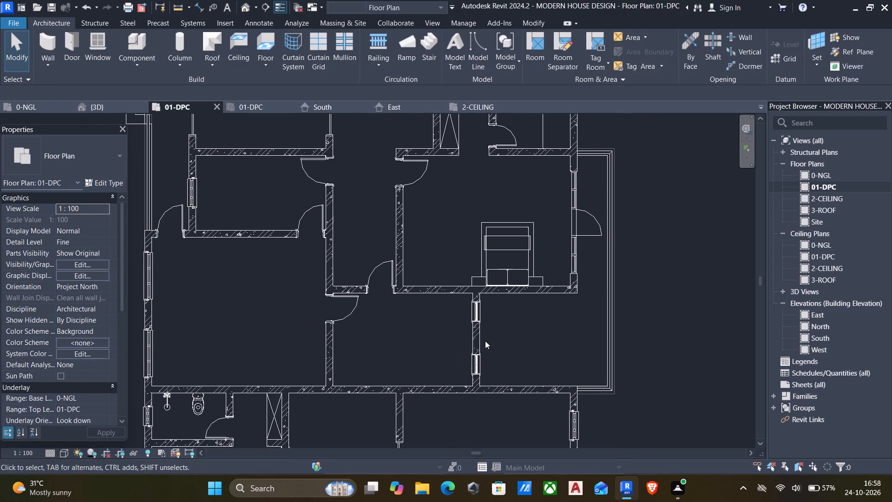
middle_click_drag(459, 314, 456, 371)
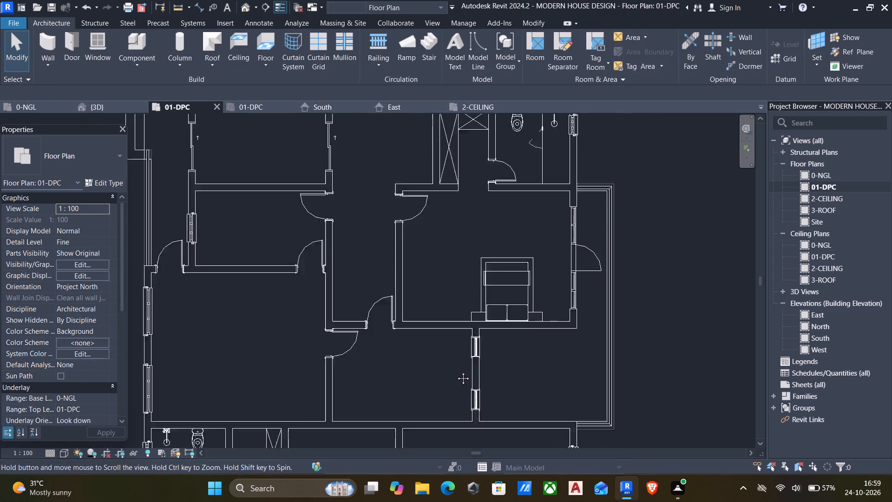
middle_click_drag(456, 371, 456, 413)
left_click(530, 151)
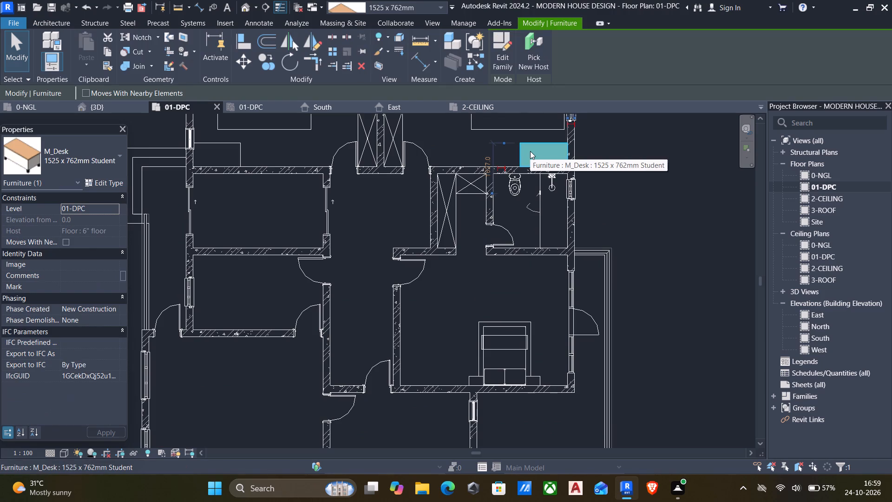
type("cs")
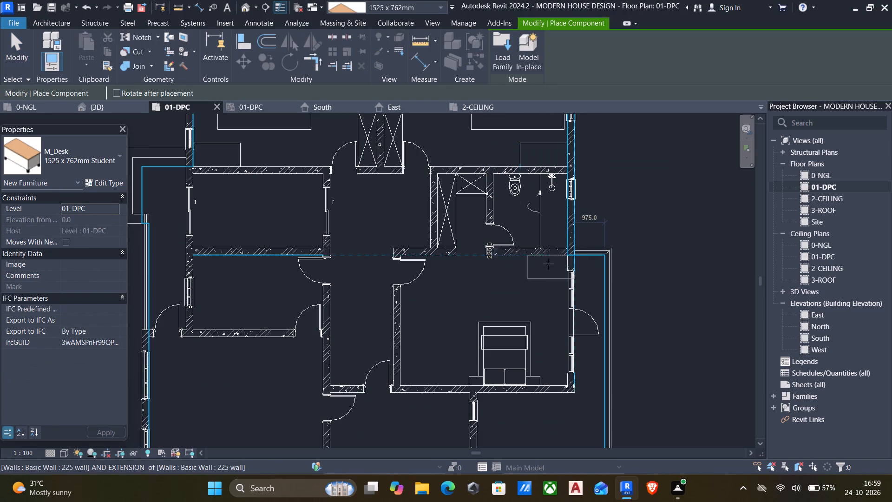
key("space")
key("space")
key("space")
key("space")
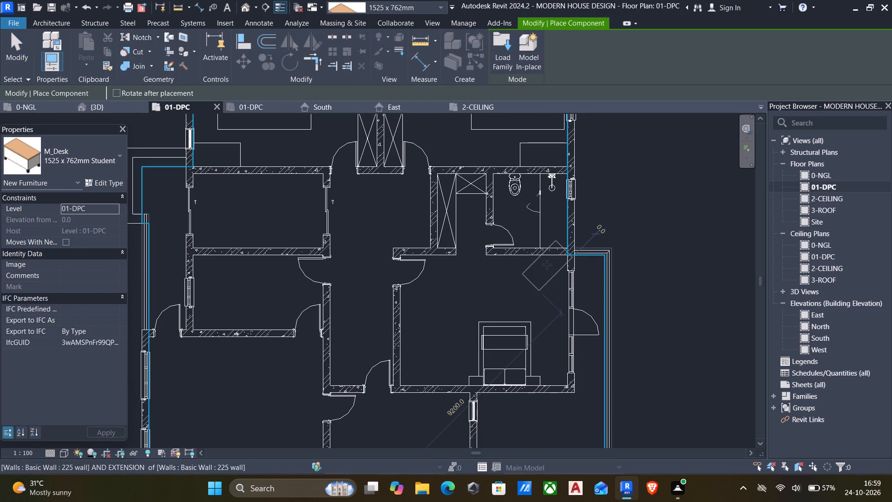
key("space")
key("space")
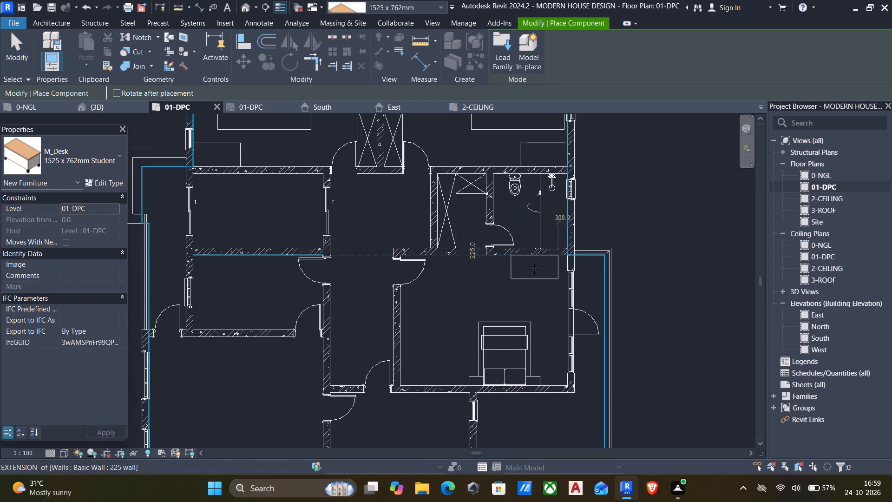
left_click(543, 268)
Place another M_Desk 1525 x 762mm Student, turned 90 degrees, in the upper-left corner of the lower-left bedroom.
middle_click_drag(430, 356, 522, 238)
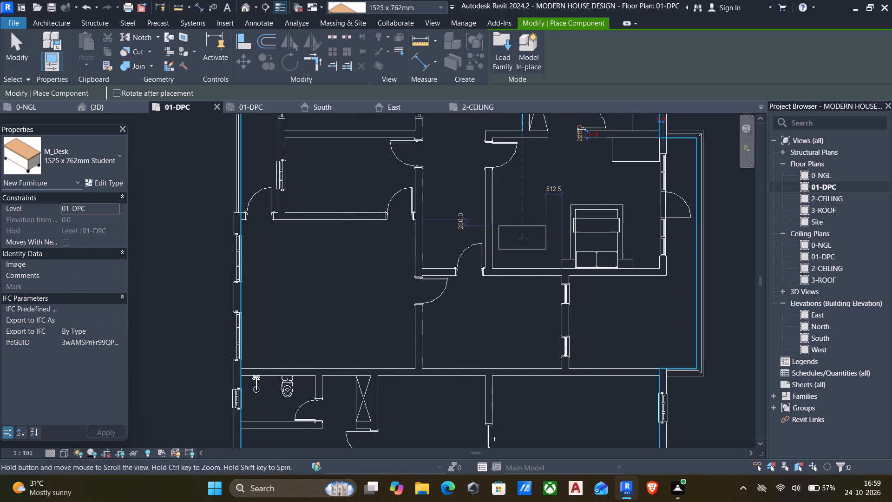
middle_click_drag(369, 378, 458, 236)
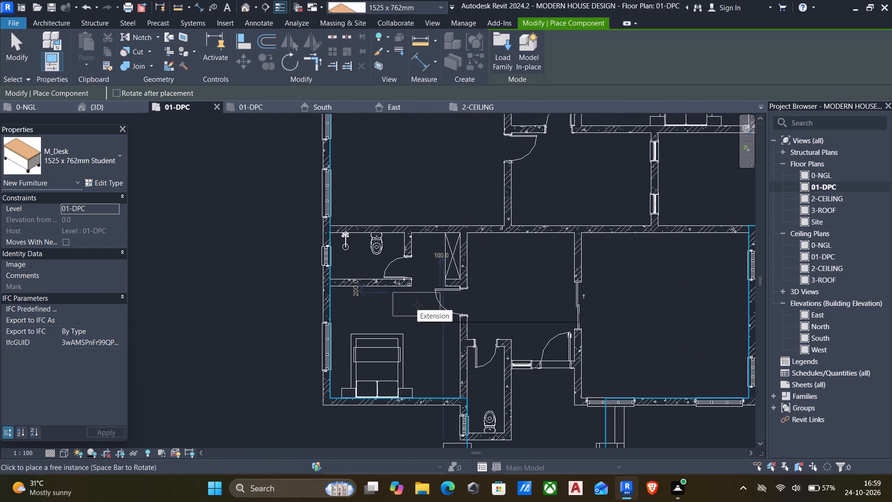
key("space")
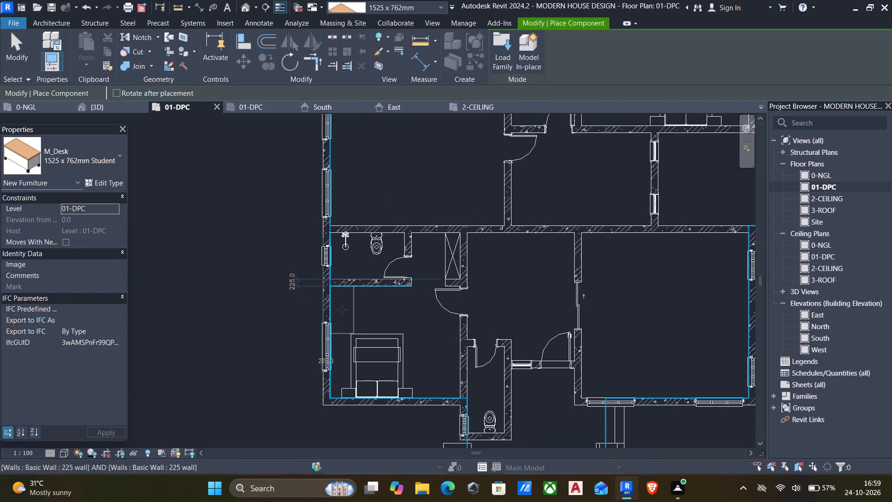
left_click(342, 310)
middle_click_drag(379, 309, 363, 316)
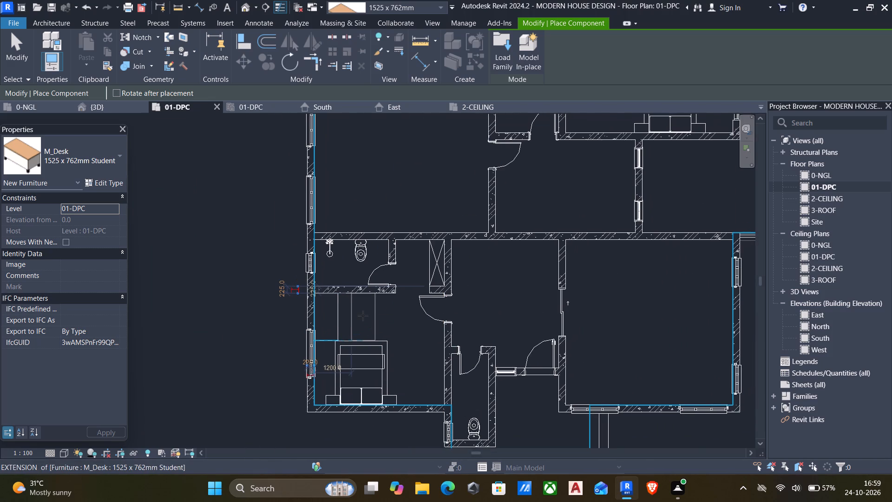
key("Escape")
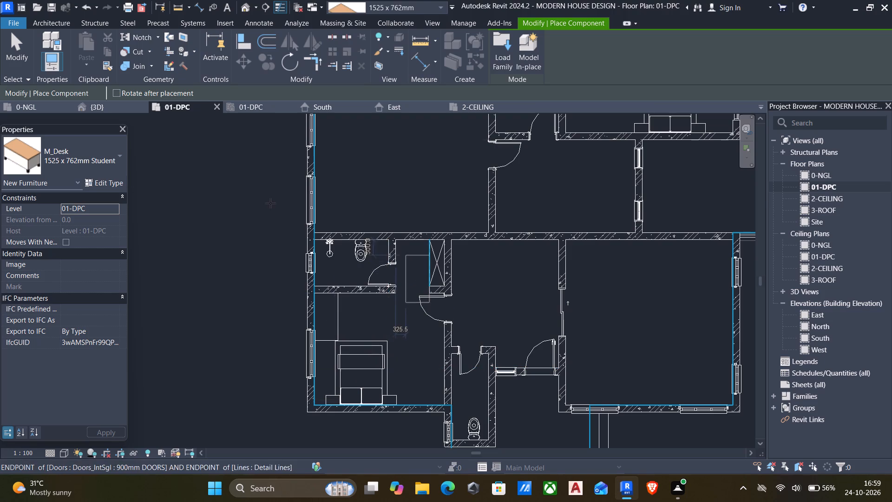
key("Escape")
Place a Rug1 rug, 3000 by 2000 mm, in the lower-left bedroom, overlapping the foot of the bed.
left_click(136, 62)
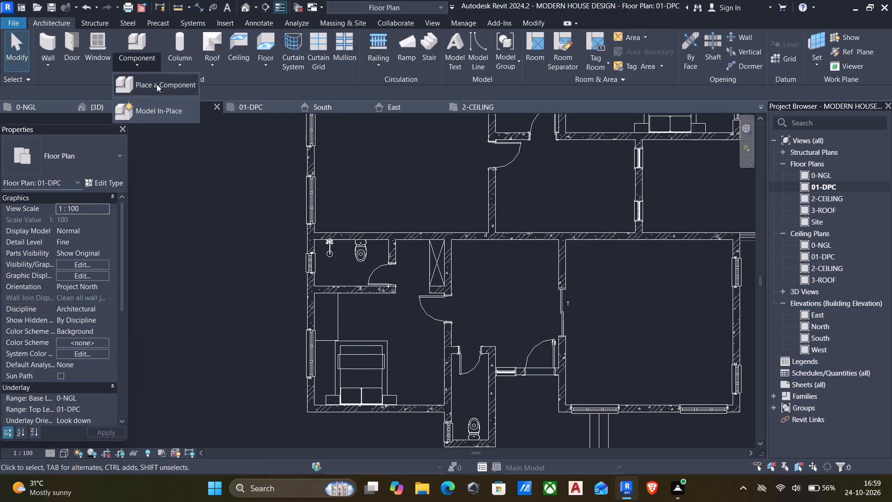
left_click(158, 86)
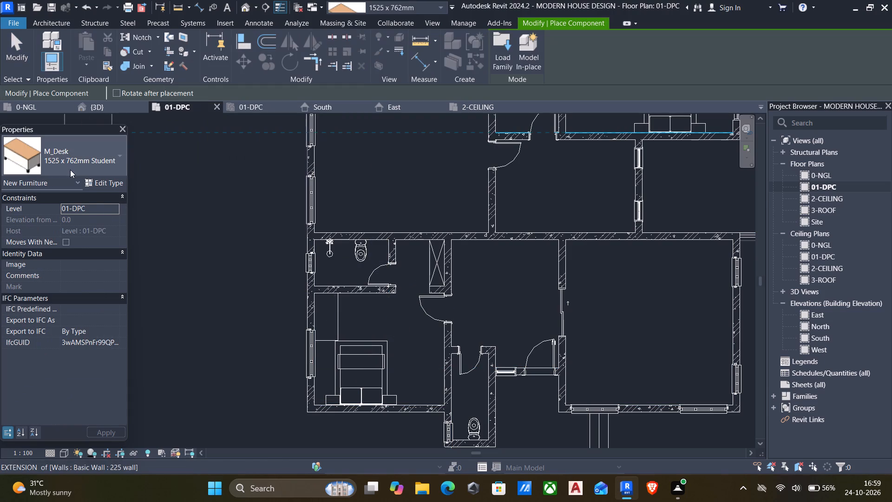
left_click(72, 151)
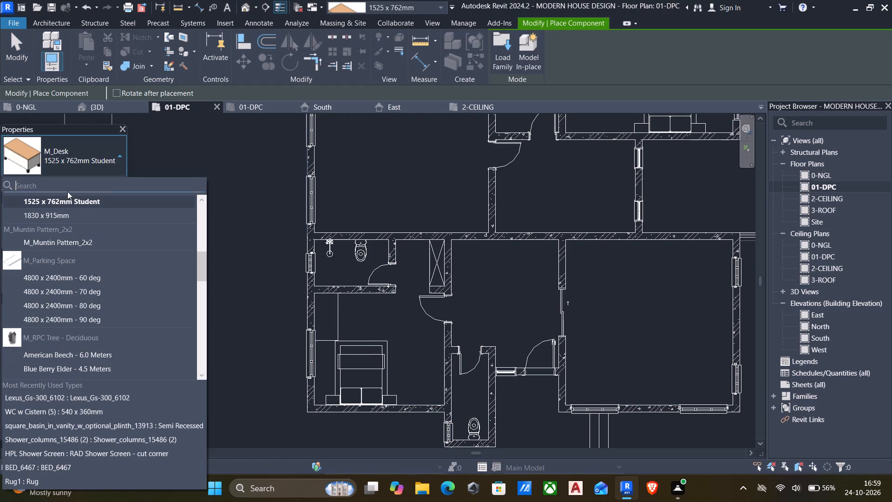
left_click(55, 185)
type("rug")
left_click(48, 222)
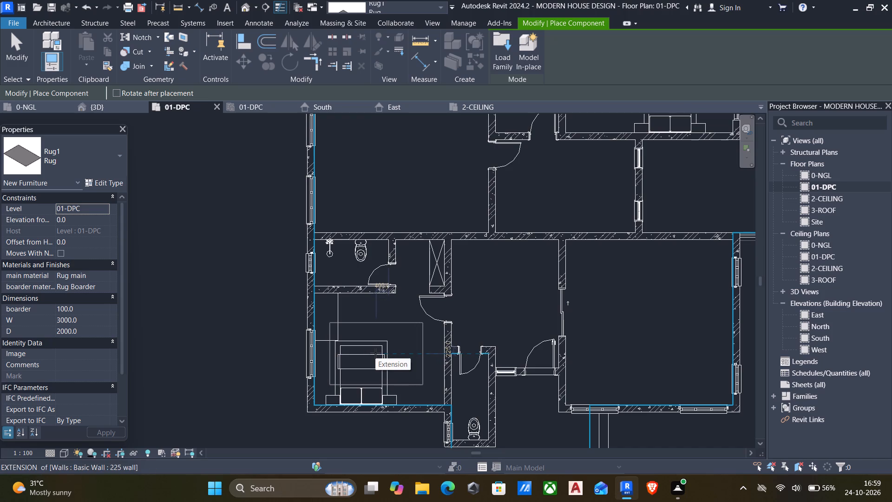
left_click(375, 353)
Place another Rug1 rug in the right-hand bedroom, centred on the bed's axis and overlapping its foot end.
middle_click_drag(531, 310, 457, 354)
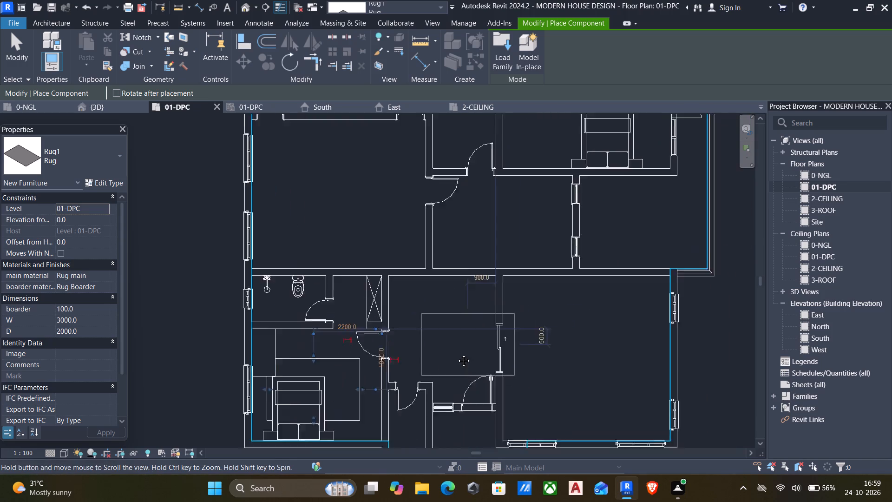
middle_click_drag(457, 354, 303, 420)
middle_click_drag(419, 200, 379, 289)
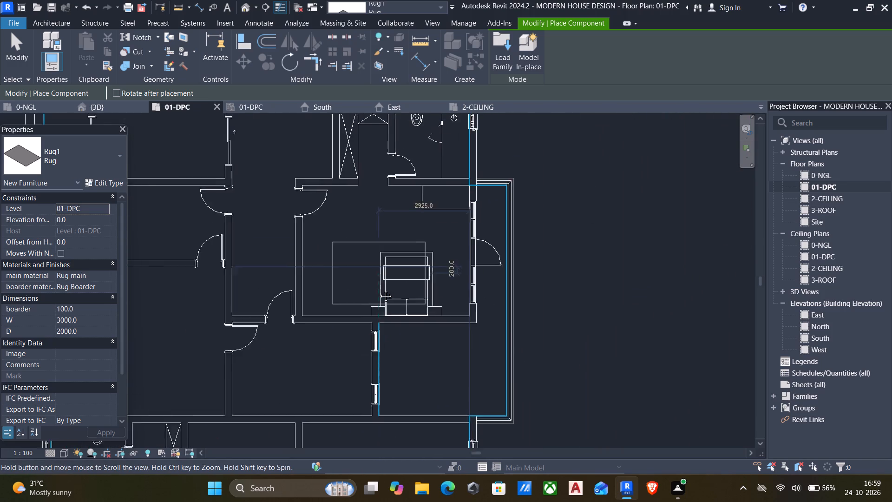
middle_click_drag(379, 289, 378, 297)
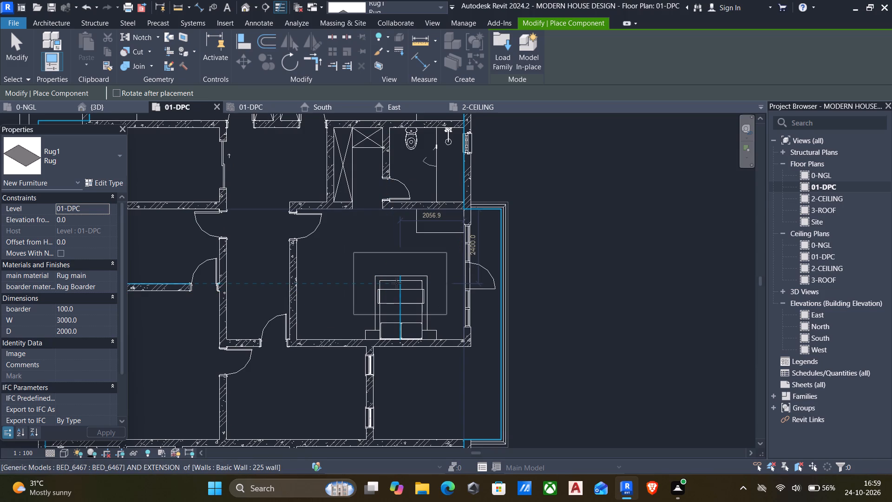
left_click(396, 283)
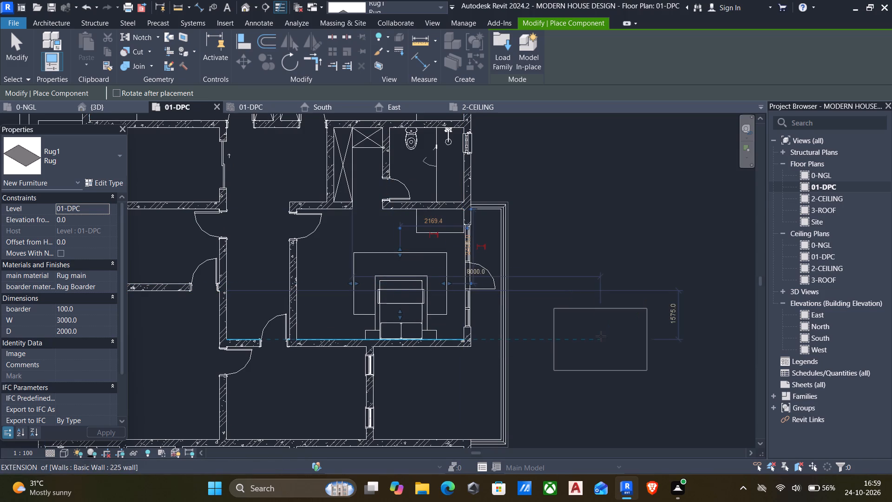
key("Escape")
scroll(611, 364, "down", 2)
key("Escape")
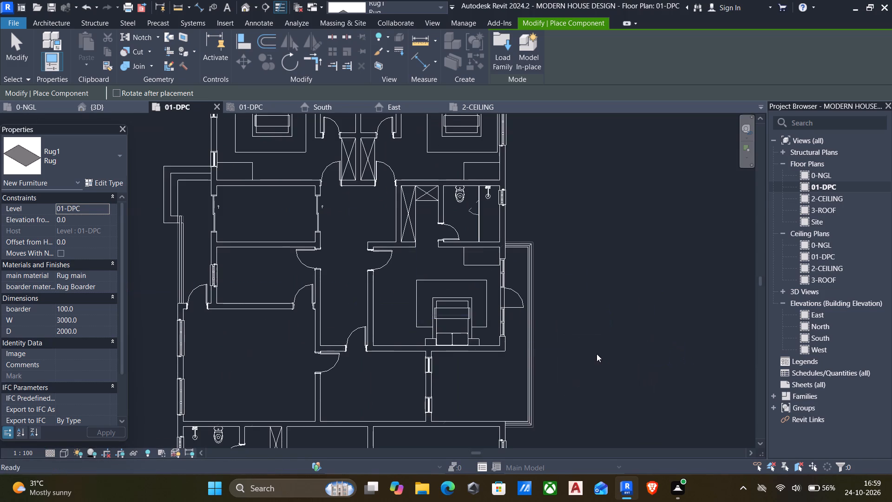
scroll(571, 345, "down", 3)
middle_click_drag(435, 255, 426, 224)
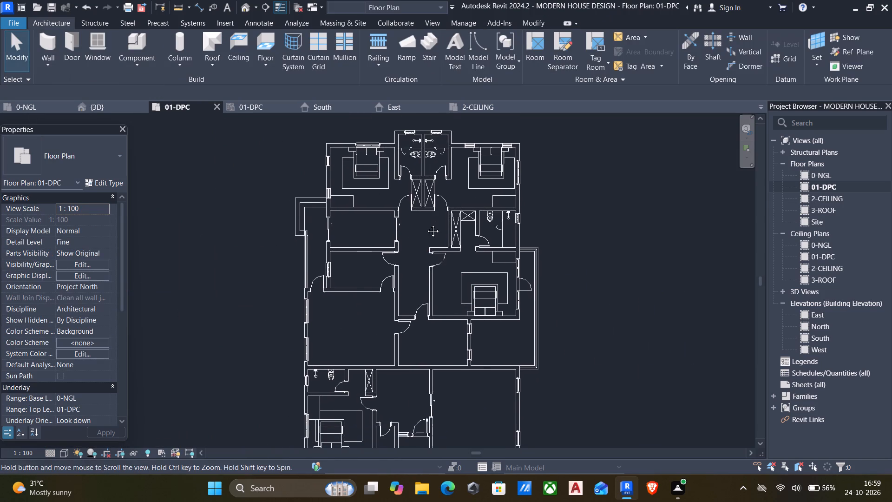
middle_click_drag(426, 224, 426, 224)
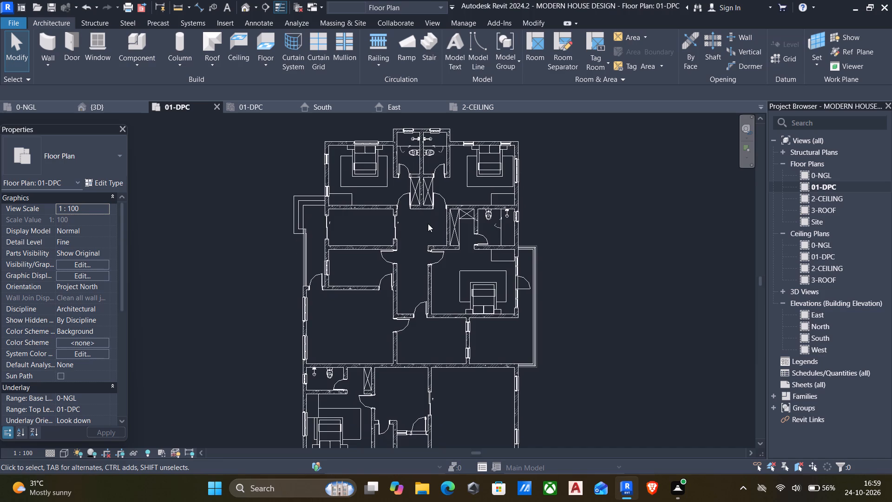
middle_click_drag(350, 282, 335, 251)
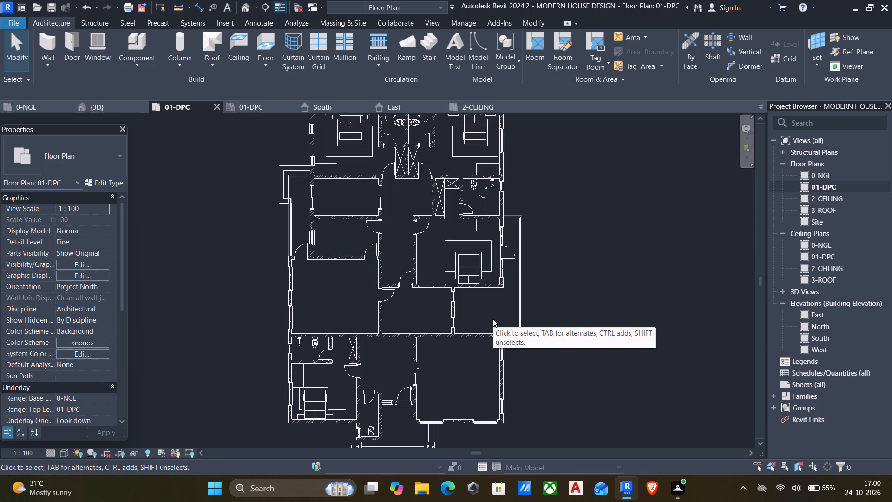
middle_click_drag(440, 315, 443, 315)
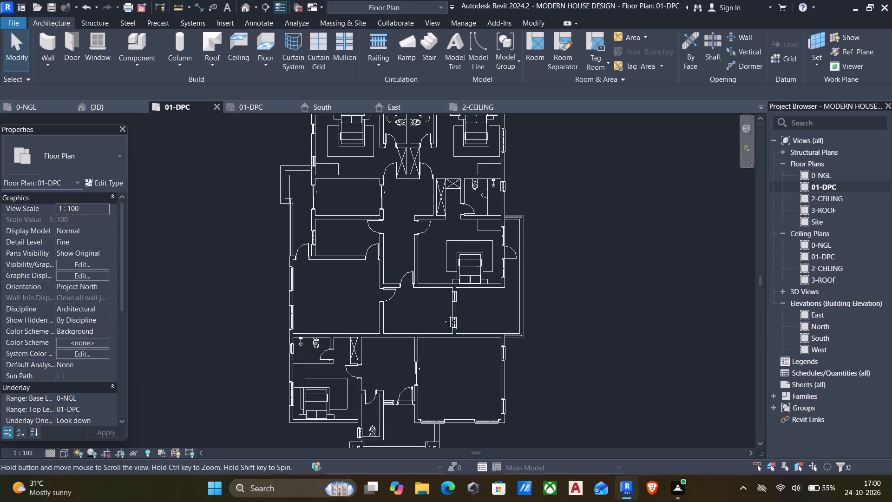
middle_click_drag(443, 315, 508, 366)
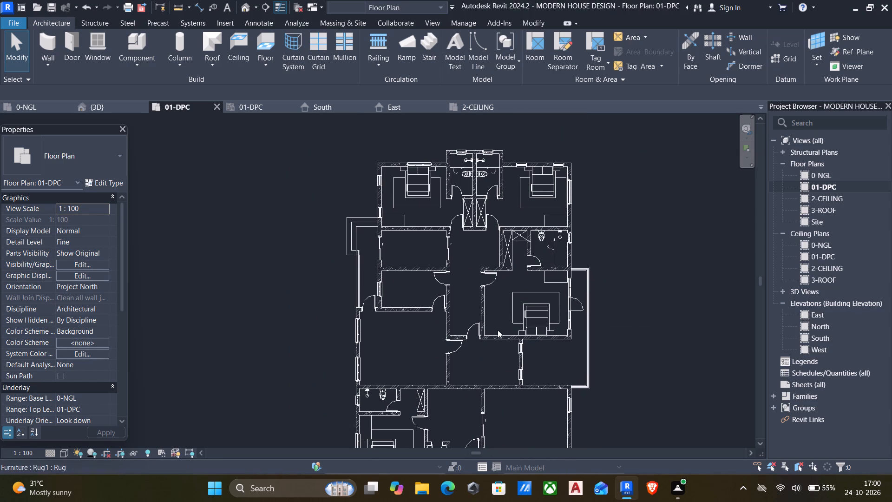
Place the Esstisch mit Stühlen 140 x 80 x 75 - 4 Stühle dining set horizontally in the central room beside the right-hand terrace.
middle_click_drag(492, 337, 474, 304)
middle_click_drag(446, 355, 438, 335)
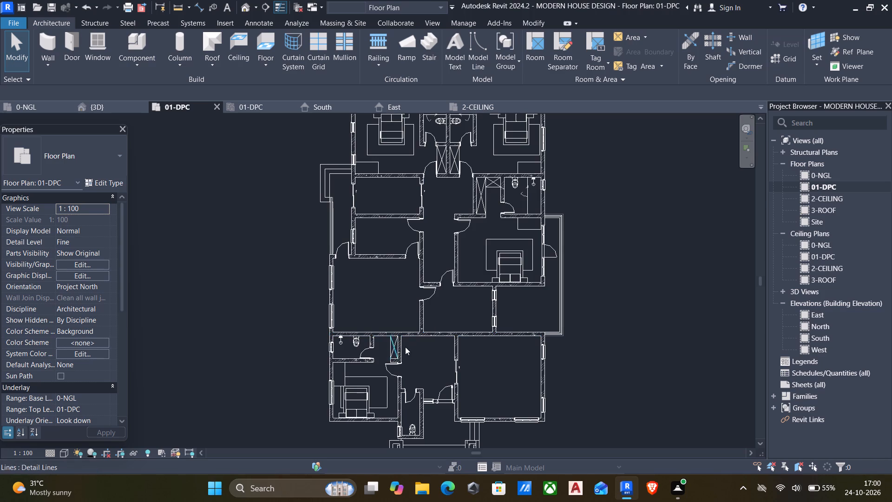
middle_click_drag(408, 347, 386, 332)
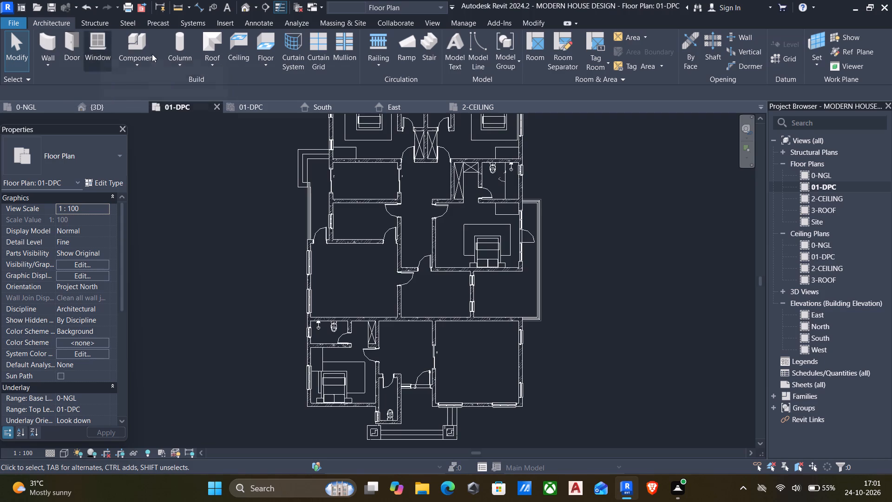
left_click(133, 64)
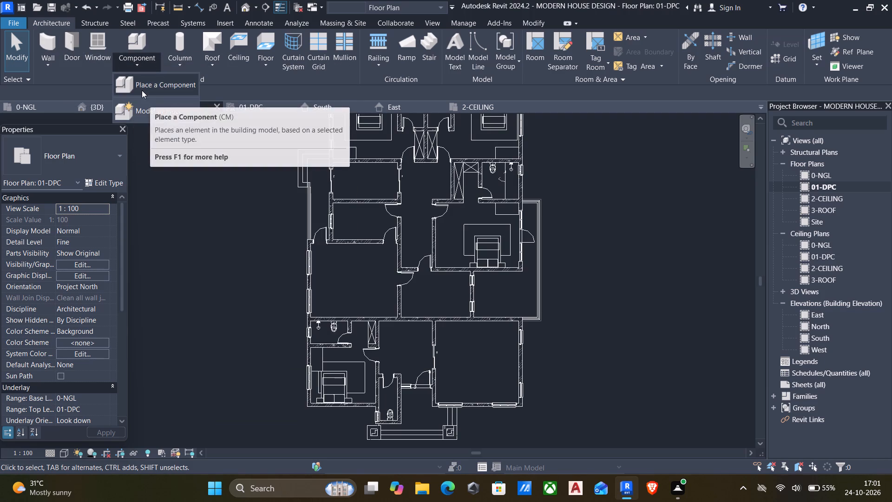
left_click(141, 84)
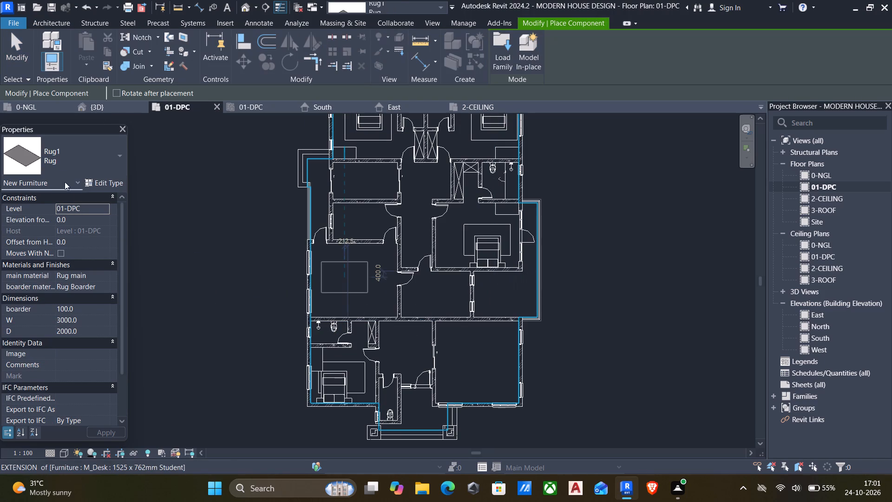
left_click(79, 164)
scroll(49, 265, "down", 4)
scroll(51, 297, "up", 16)
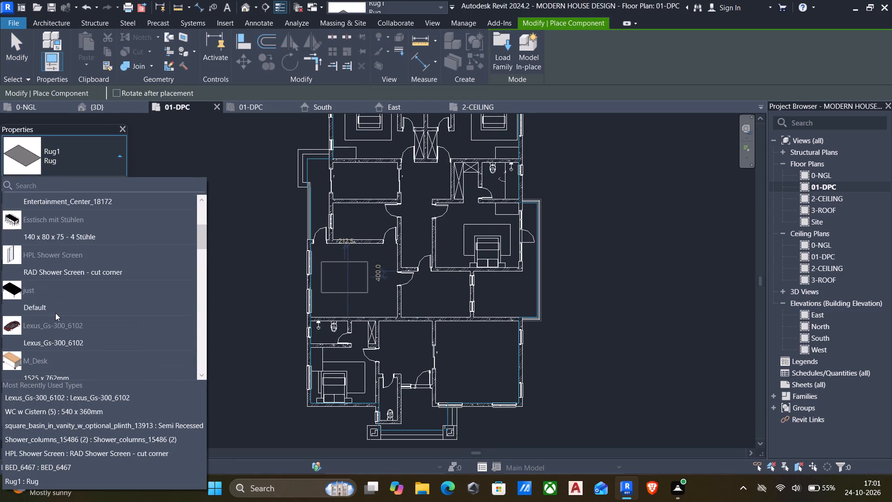
scroll(52, 318, "up", 3)
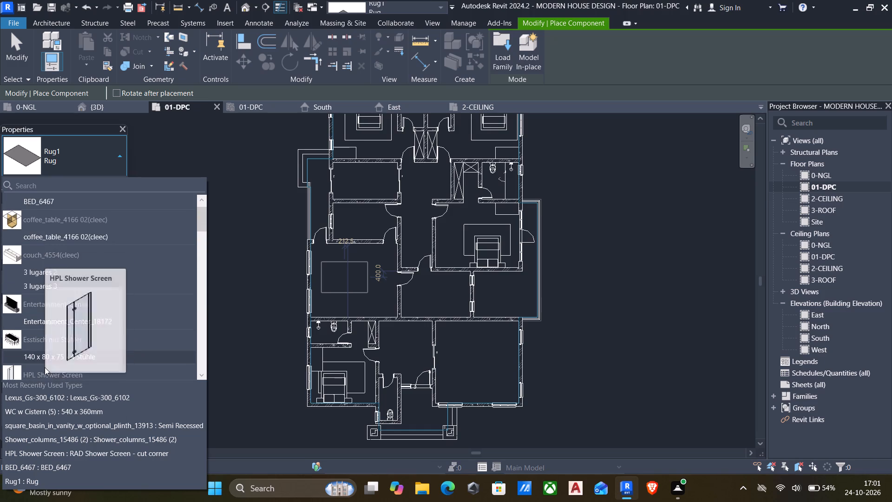
left_click(40, 359)
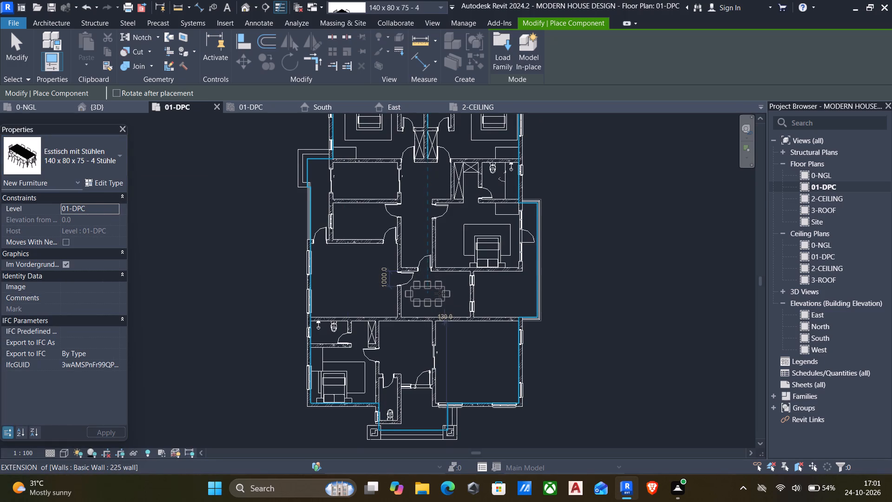
scroll(439, 291, "up", 4)
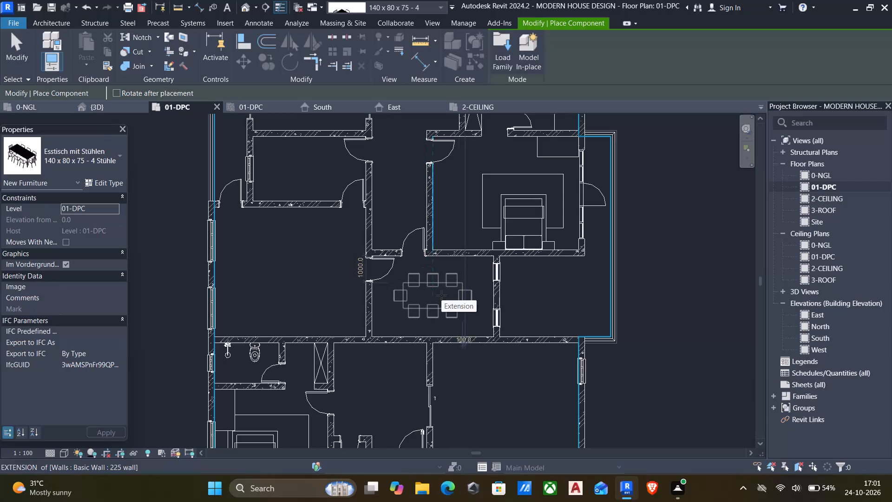
left_click(441, 295)
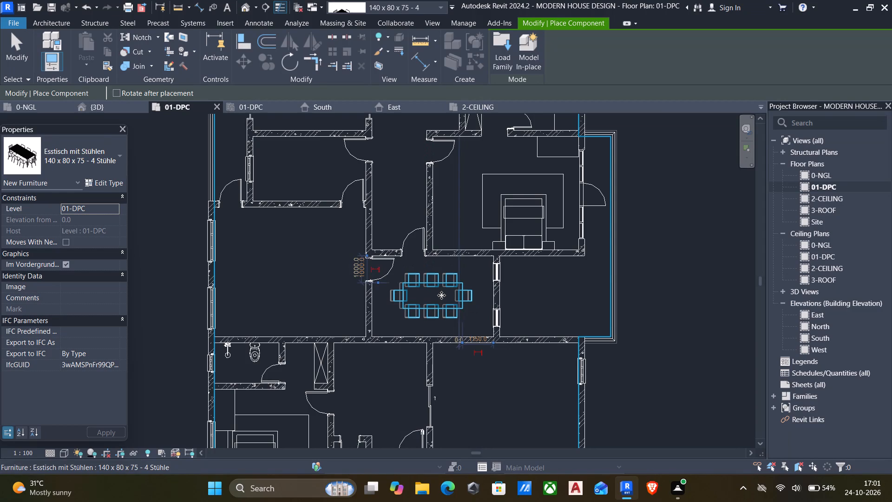
key("Escape")
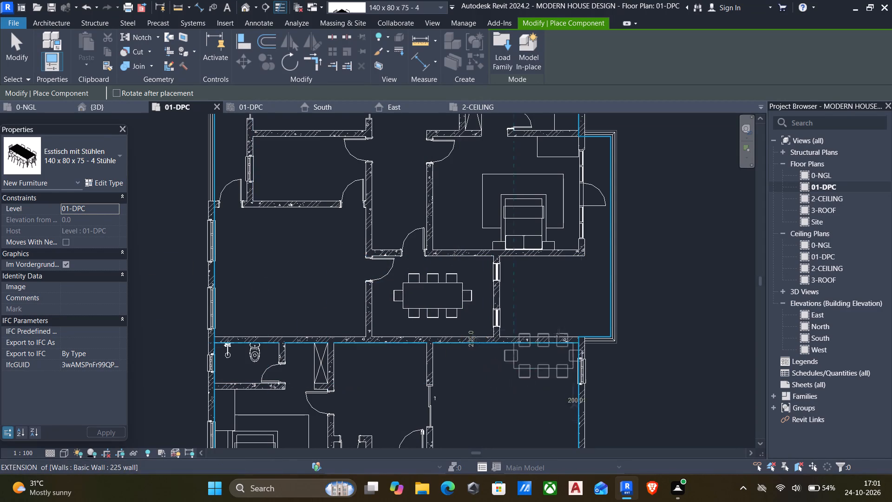
Place Entertainment_Center_18172, turned 90 degrees, against the right wall of the lower-right living room, between its two windows.
left_click(104, 164)
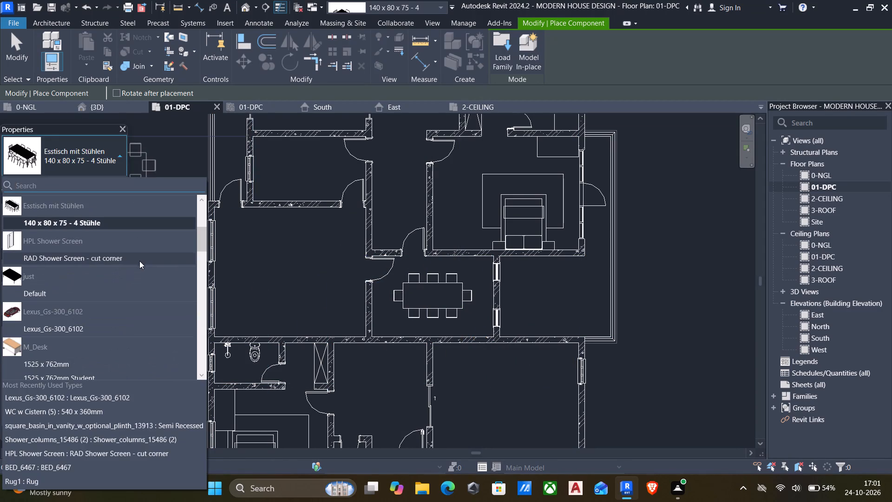
scroll(60, 300, "down", 6)
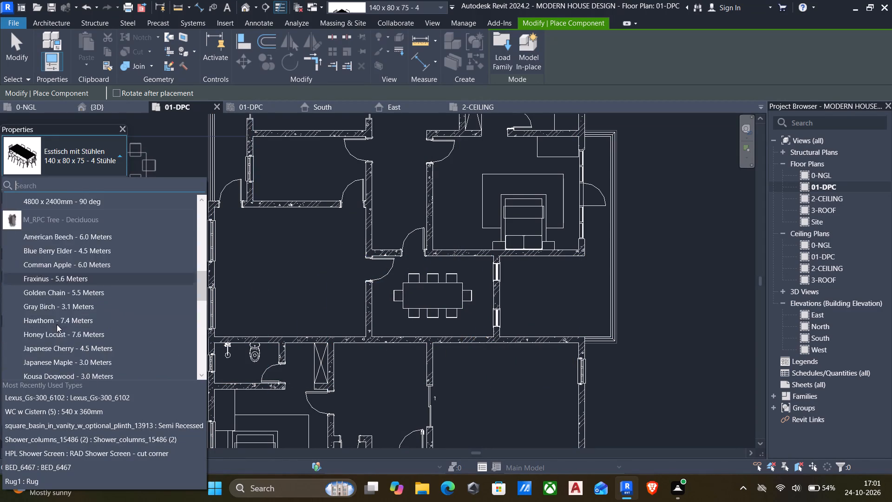
scroll(57, 328, "down", 2)
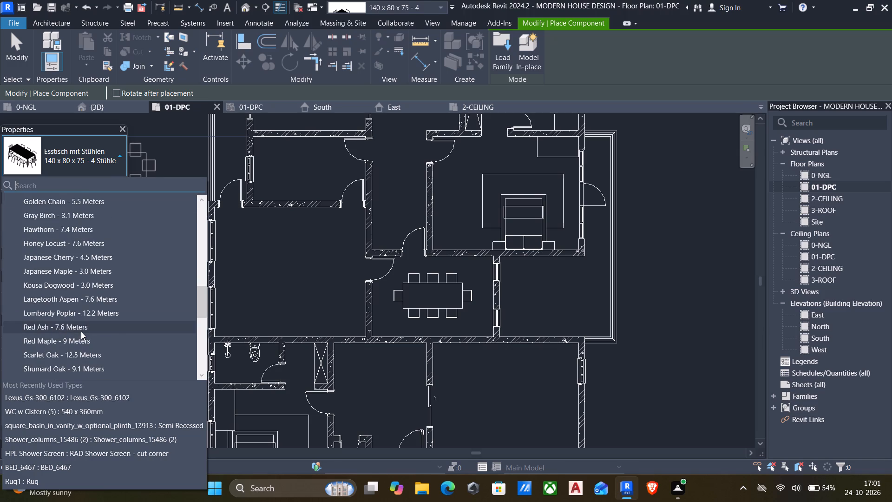
scroll(73, 309, "up", 3)
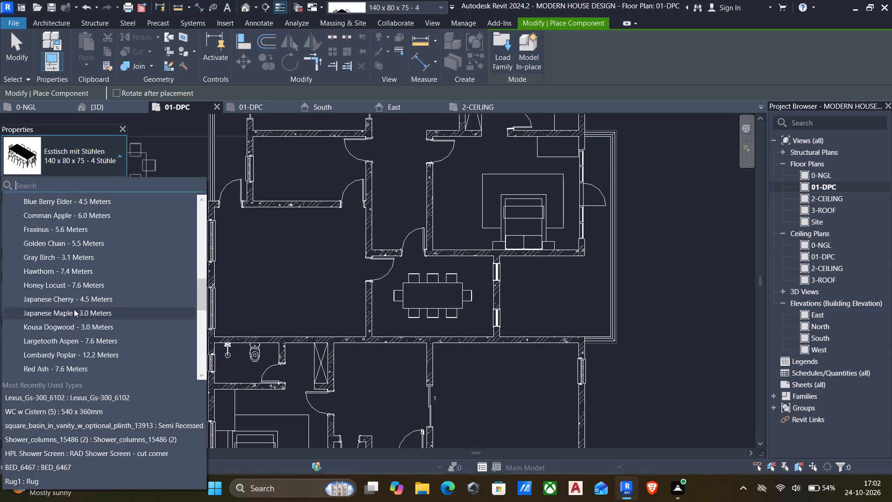
scroll(74, 309, "up", 10)
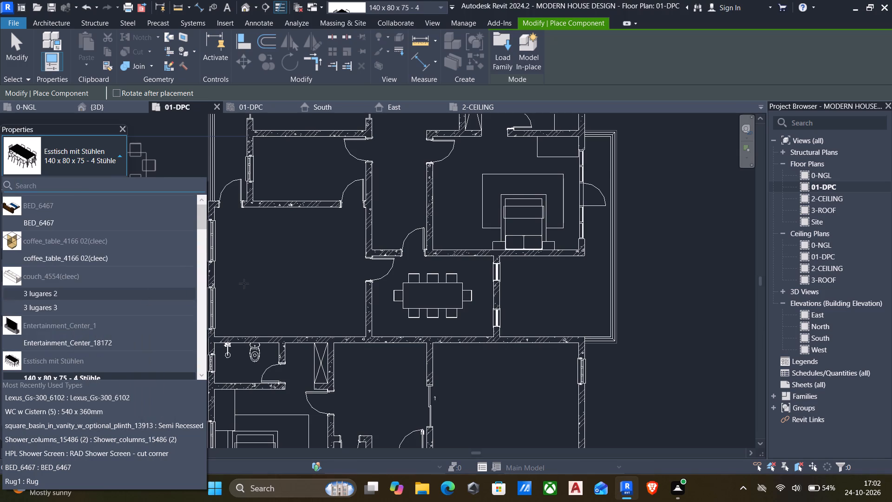
left_click(39, 340)
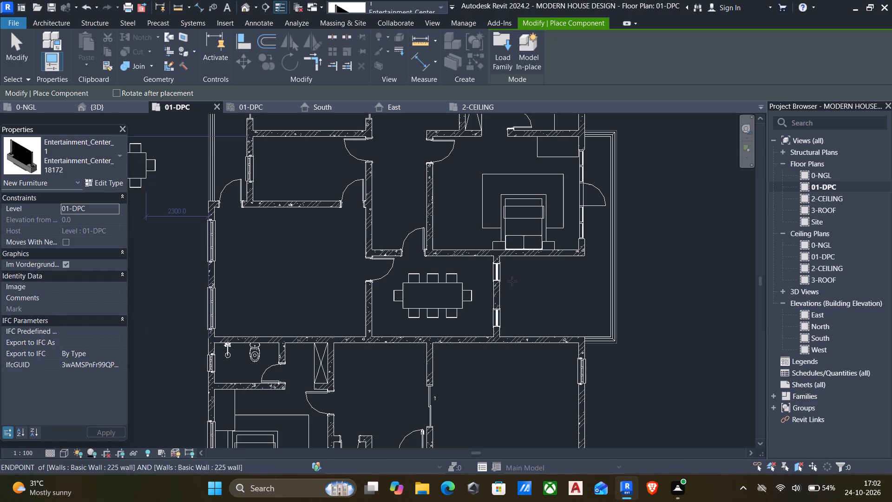
middle_click_drag(557, 358, 556, 358)
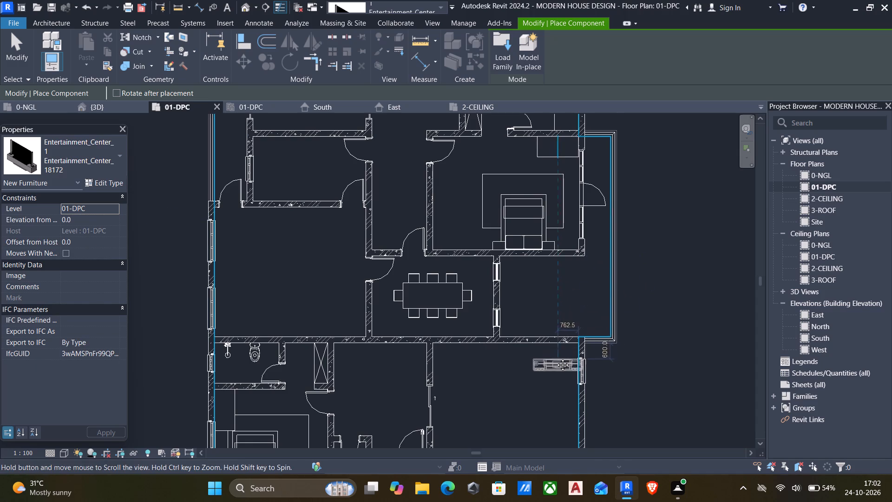
middle_click_drag(556, 358, 552, 259)
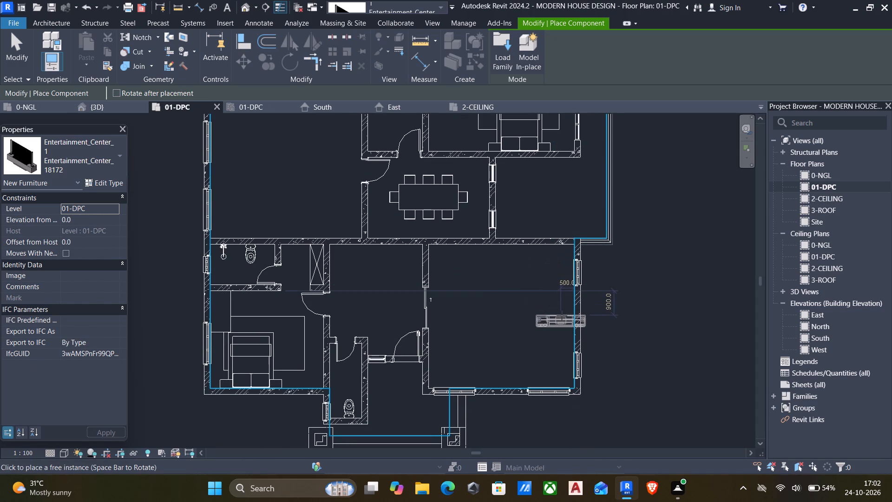
key("space")
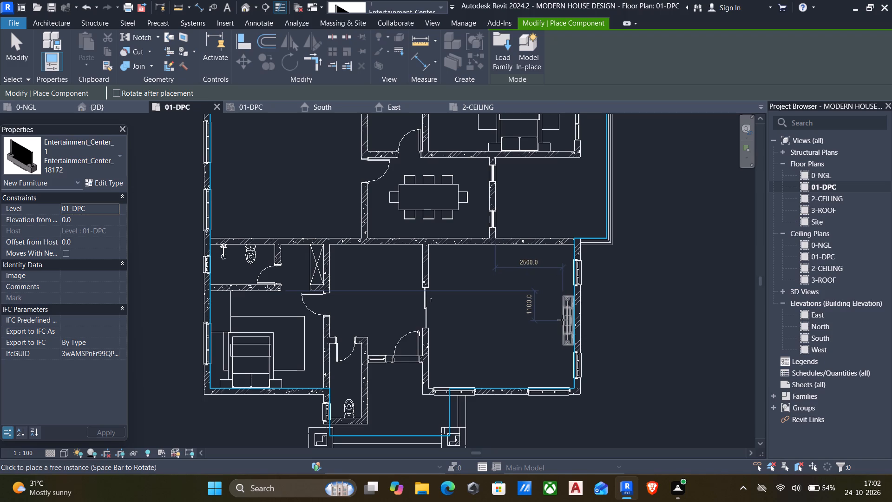
left_click(562, 320)
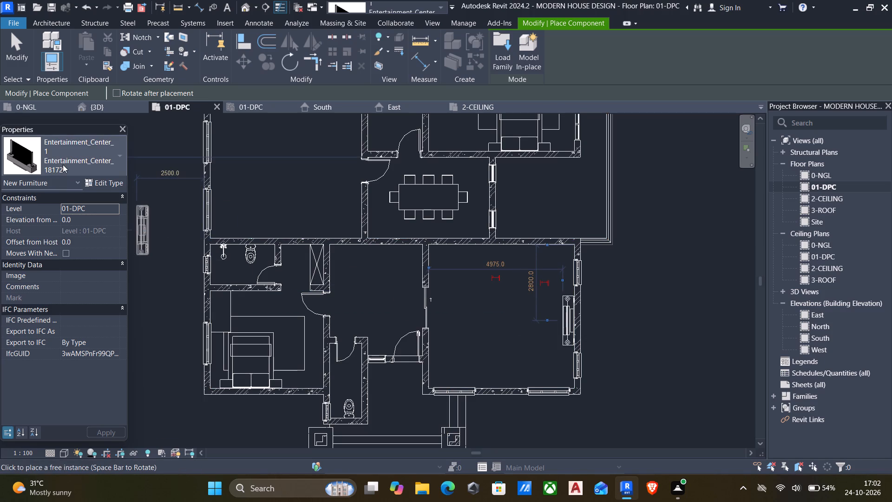
Place two couch_4554(cleec) 3 lugares 2 sofas in the living room, one vertical by the left wall and one horizontal by the bottom wall.
left_click(61, 162)
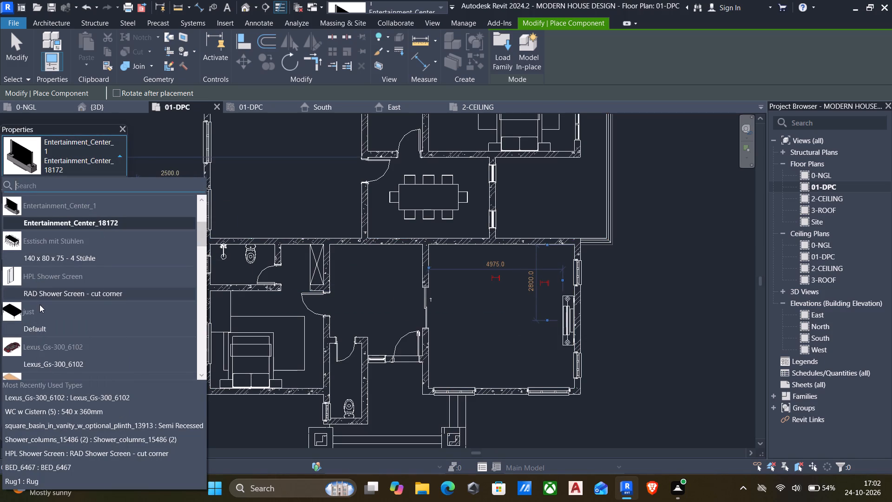
scroll(52, 243, "up", 1)
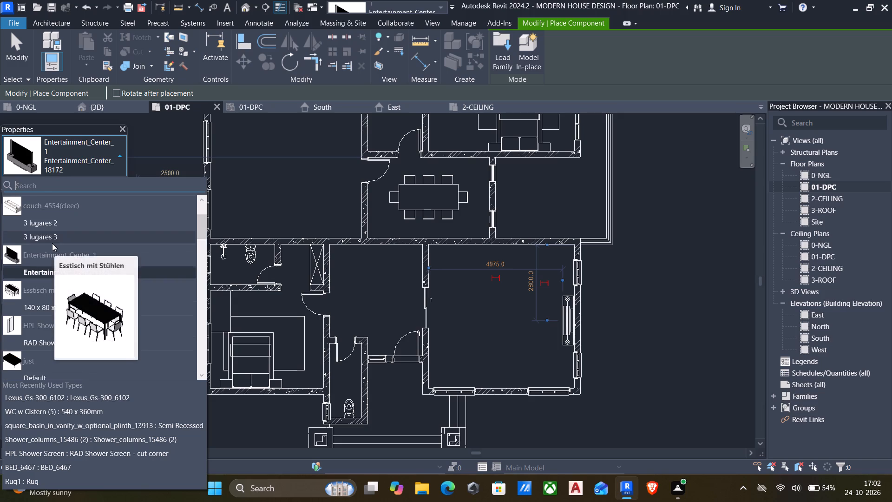
scroll(52, 243, "up", 1)
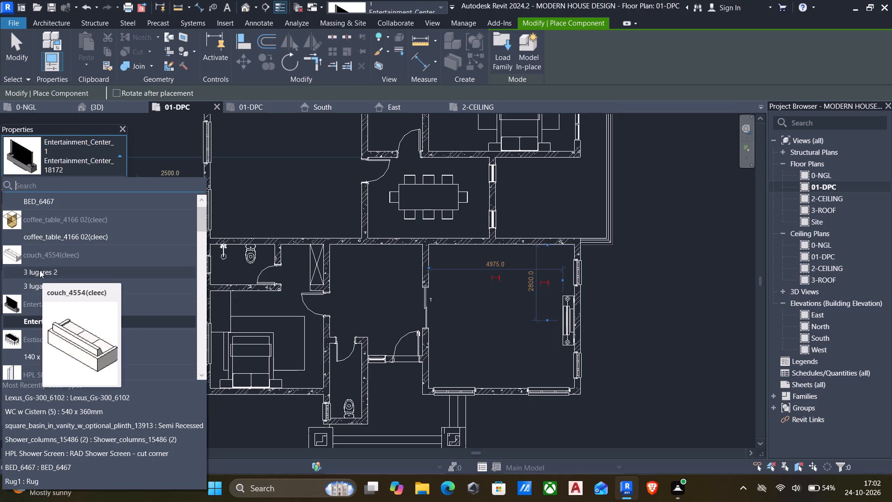
left_click(39, 270)
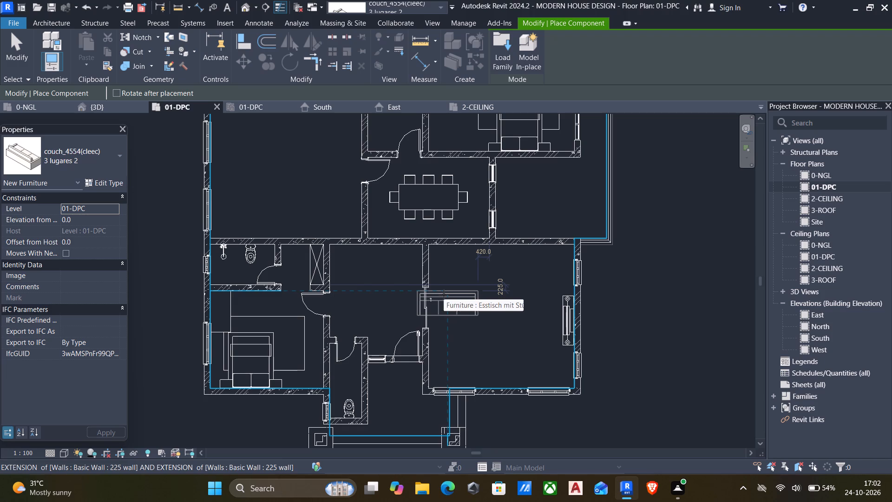
key("space")
key("space")
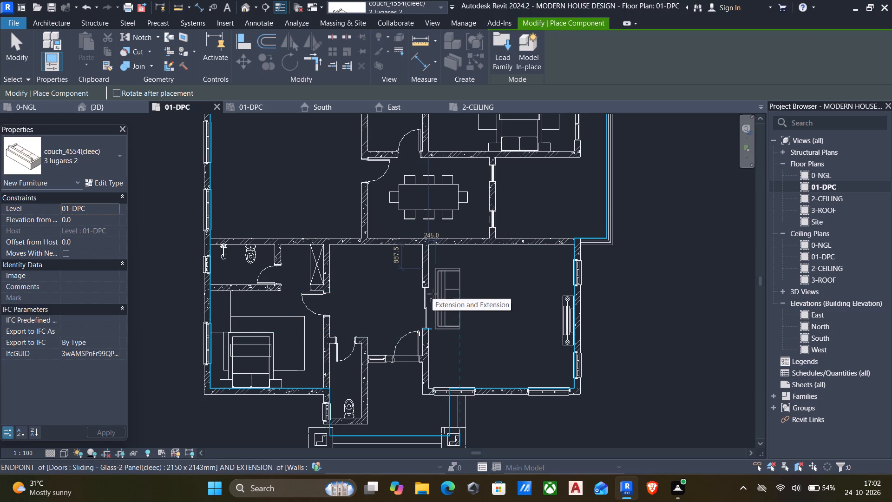
left_click(433, 294)
key("space")
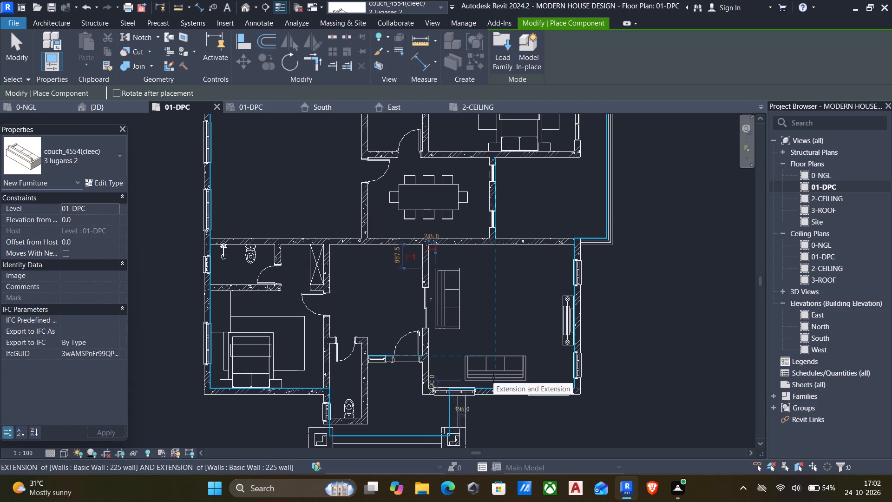
left_click(485, 379)
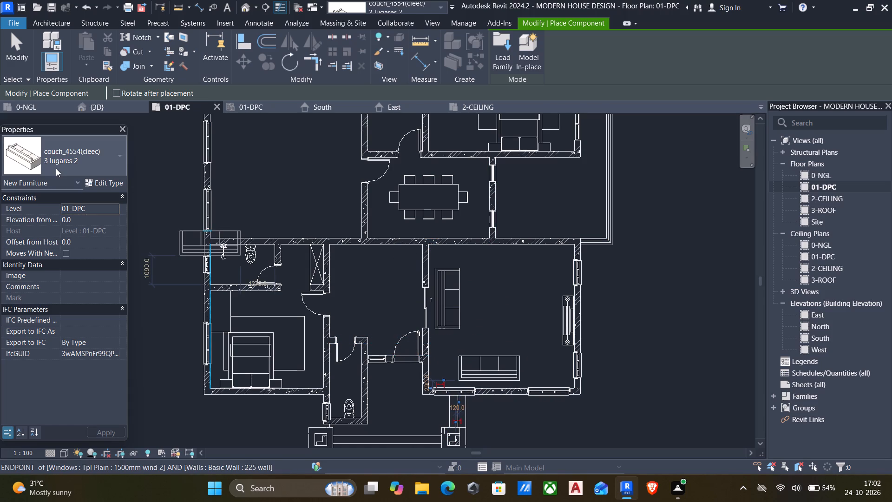
Place a couch_4554(cleec) 3 lugares 3 sofa horizontally near the living room's upper wall, facing the lower sofa.
left_click(56, 168)
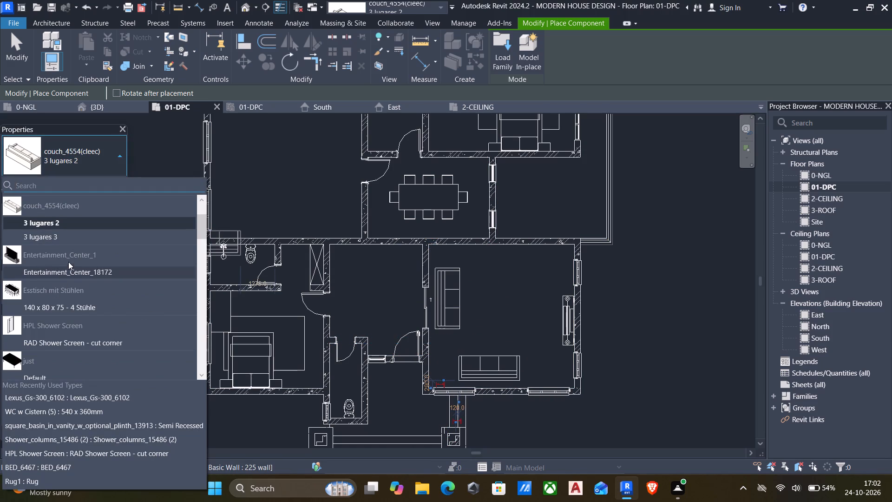
left_click(48, 237)
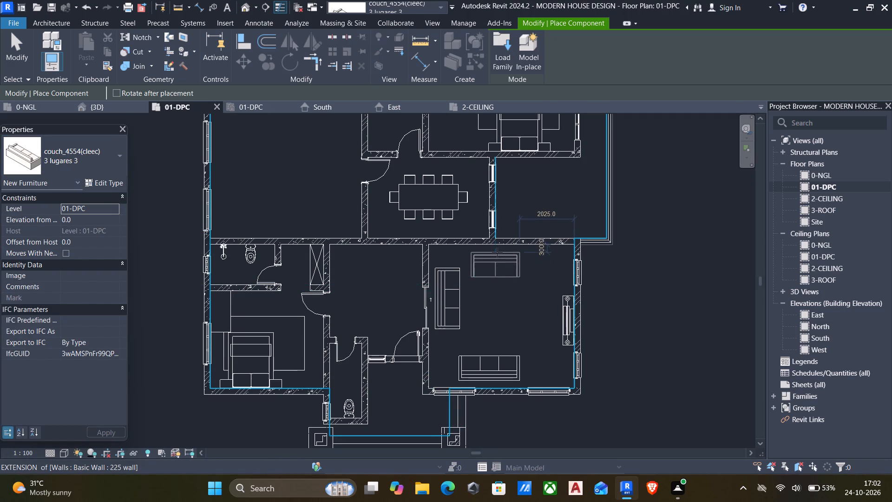
left_click(497, 252)
Place a coffee_table_4166 02(cleec) in the middle of the living room seating group, aligned with the lower sofa's centre.
left_click(83, 167)
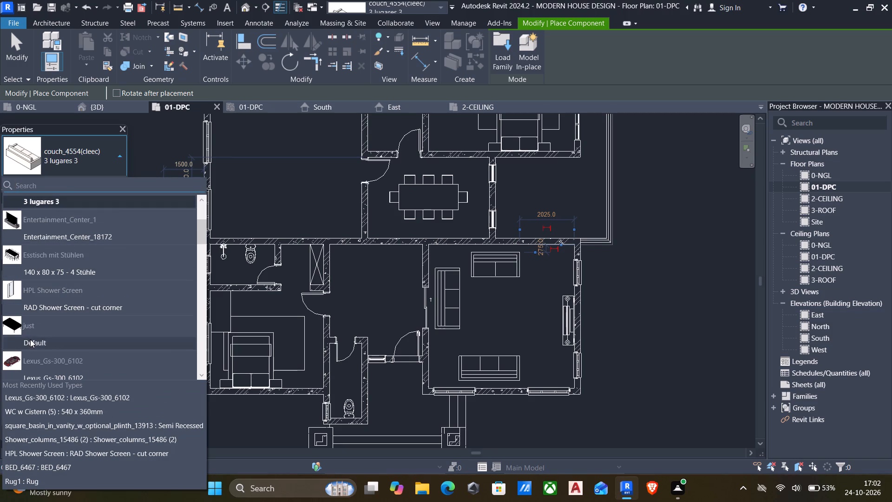
scroll(31, 339, "up", 3)
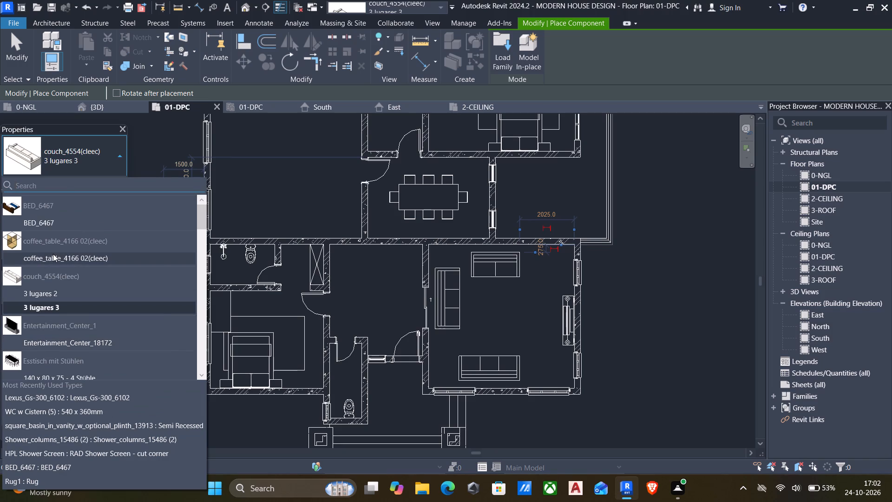
left_click(53, 254)
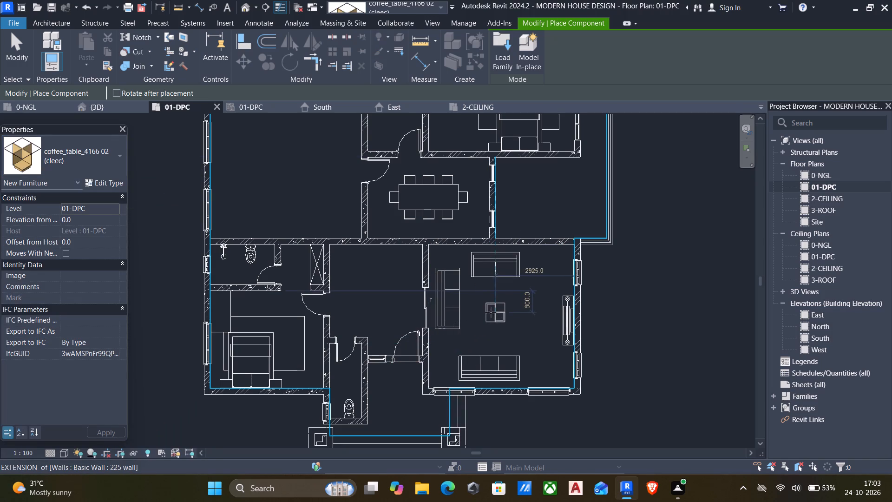
left_click(490, 311)
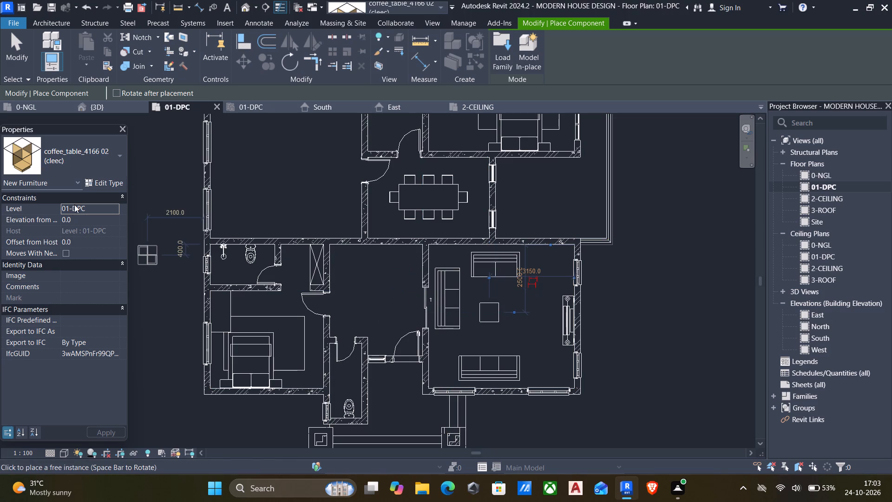
Place a Rug1 Rug (3000 x 2000) horizontally in the middle of the living room seating group, covering the coffee table area.
left_click(72, 158)
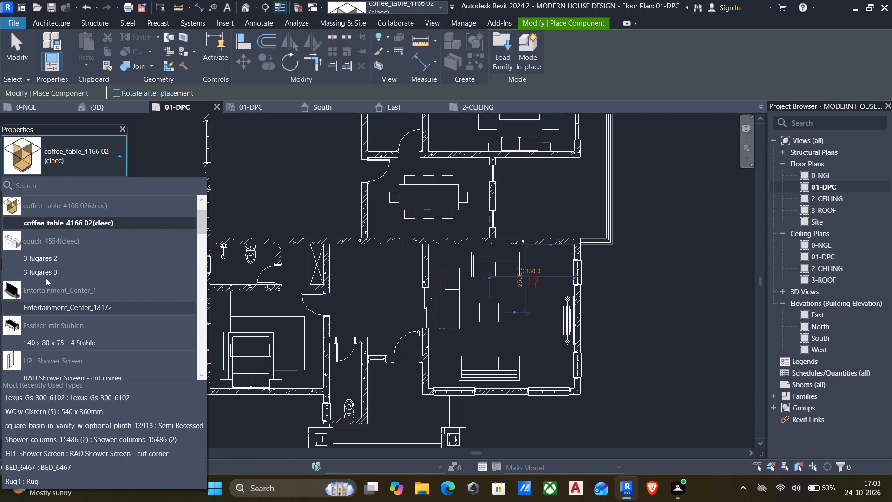
left_click(45, 187)
key("r")
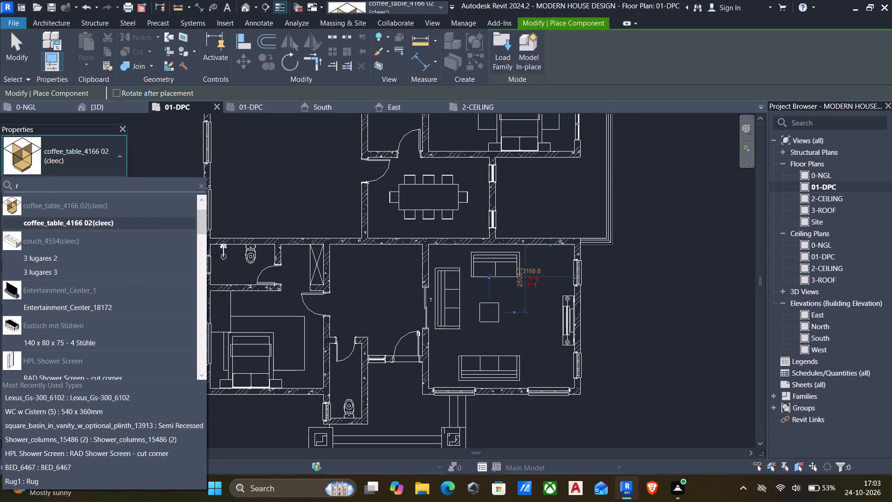
type("ug")
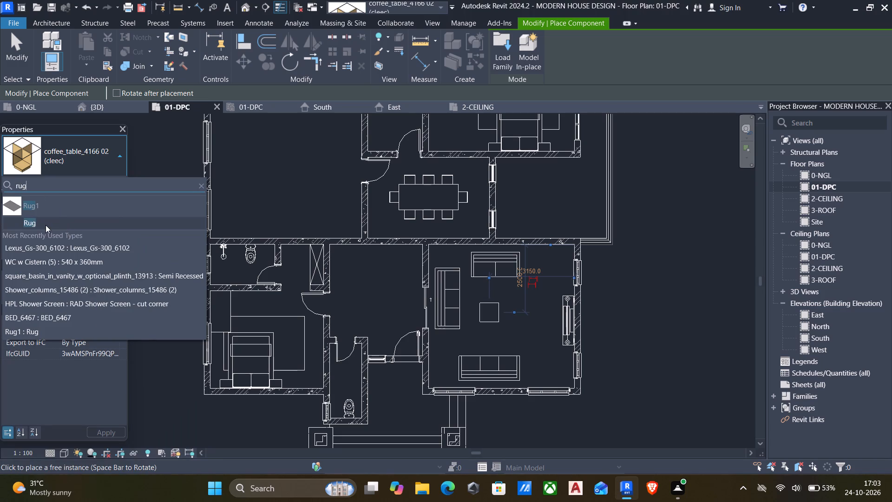
left_click(46, 225)
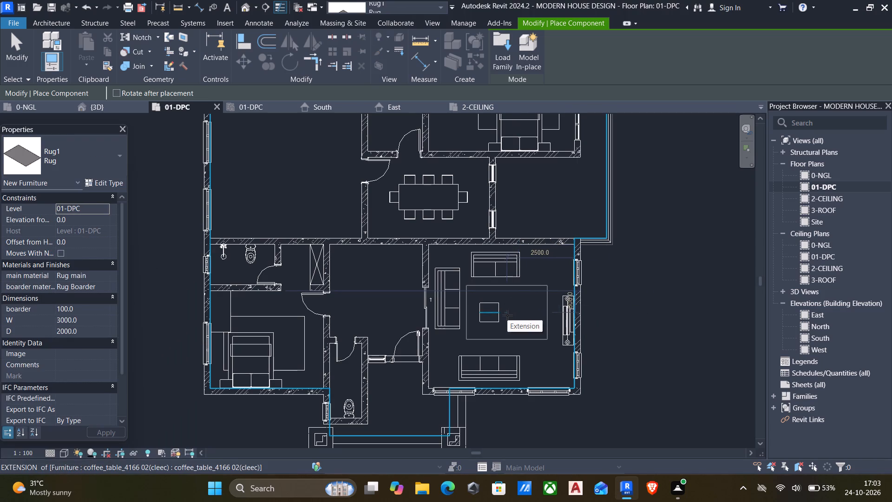
left_click(507, 315)
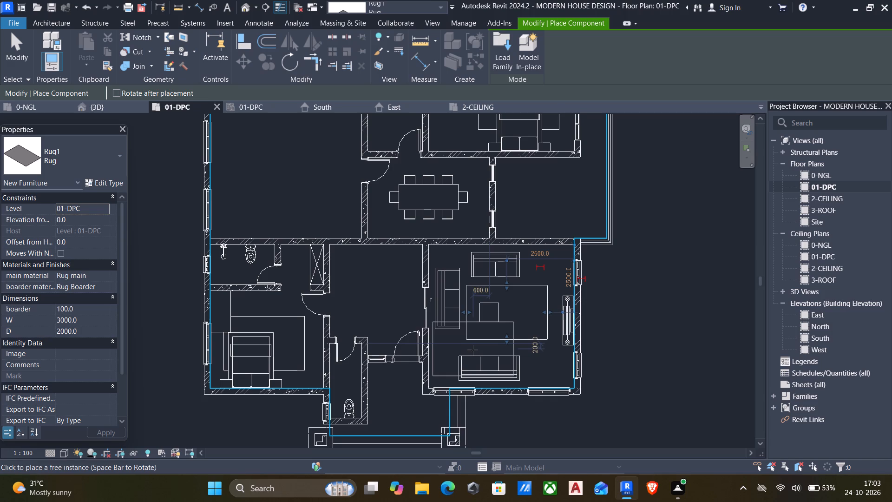
key("Escape")
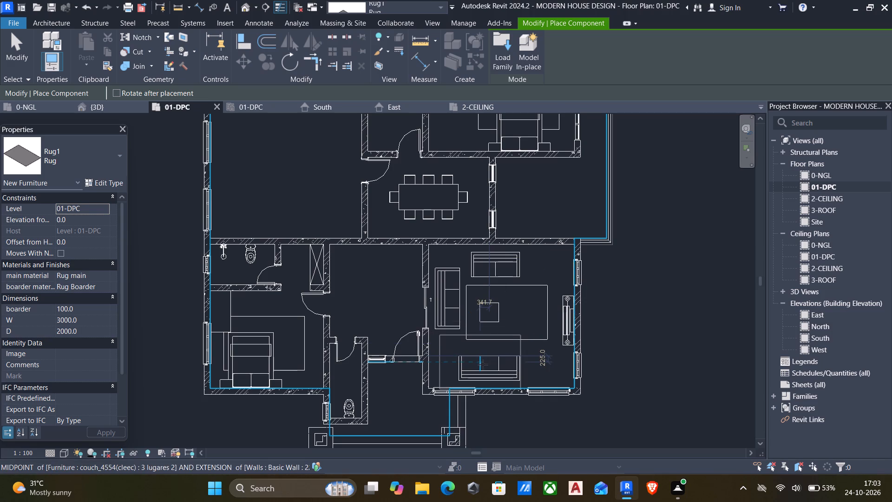
key("Escape")
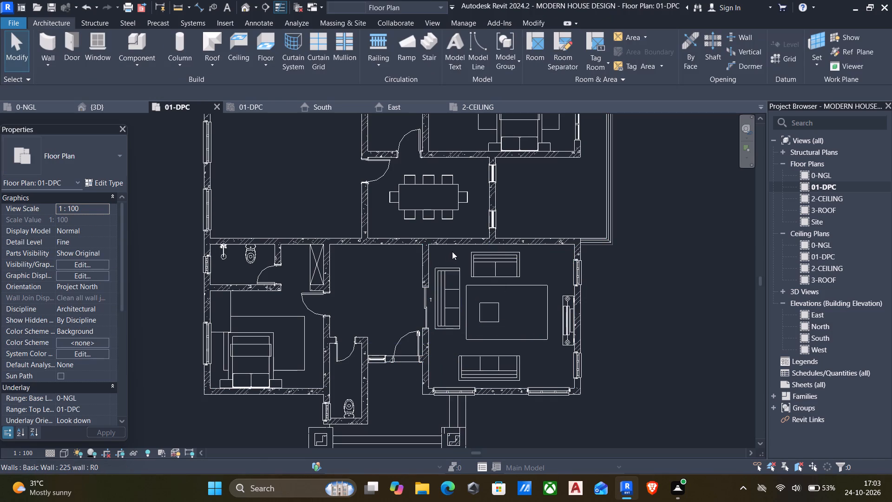
Split the horizontal wall between the dining area and living room, just short of the dining area's right wall.
type("sl")
scroll(473, 257, "up", 5)
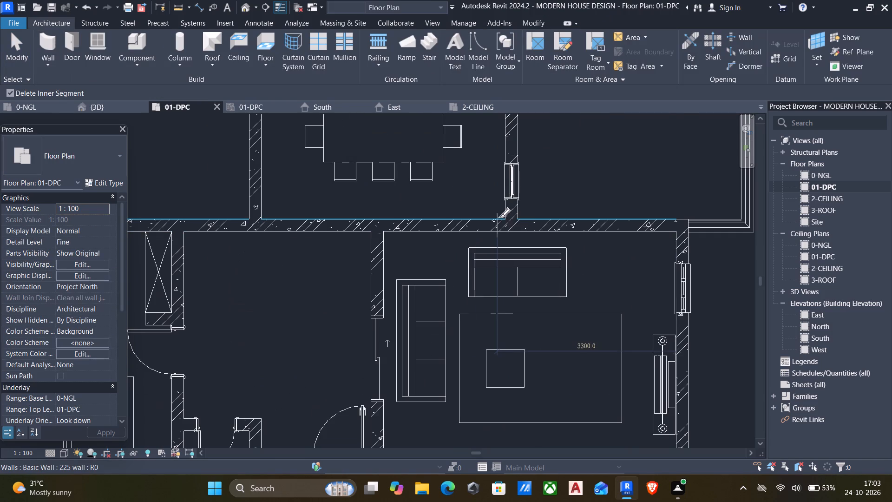
left_click(494, 219)
key("Escape")
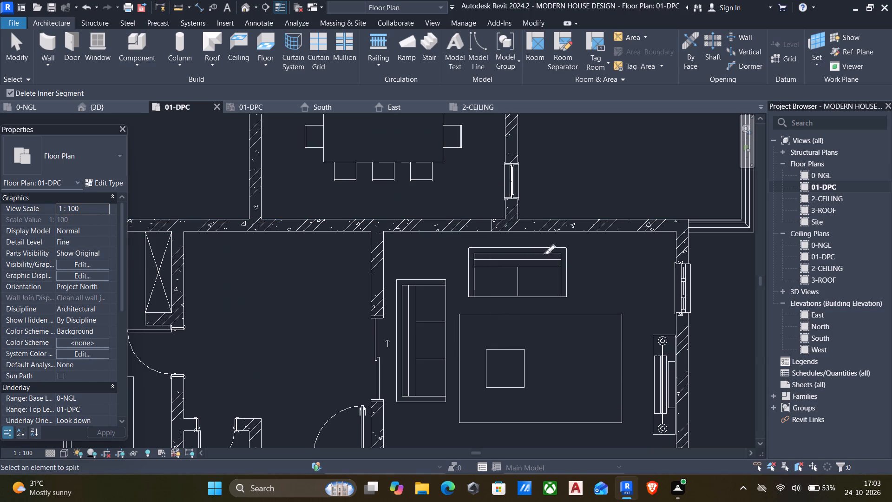
key("Escape")
Trim the two split wall pieces to corners with the dining area's right wall and the living room's left wall, opening the rooms together.
type("tr")
left_click(564, 227)
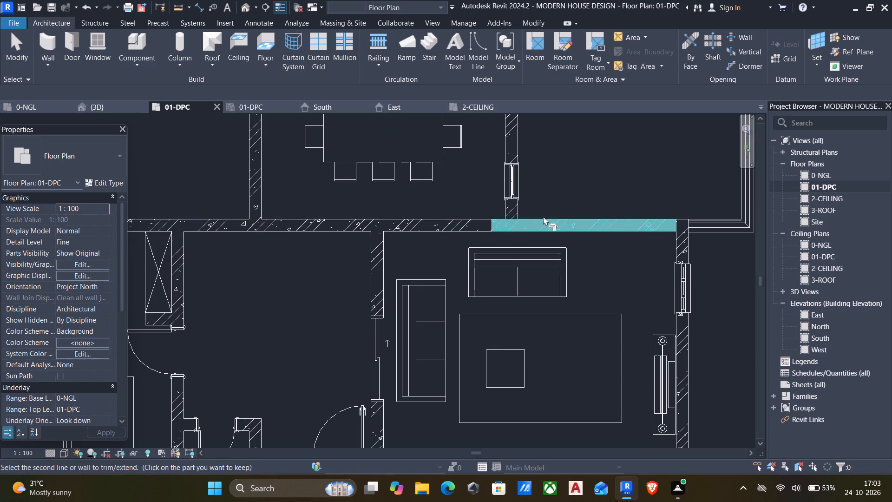
left_click(515, 204)
left_click(361, 223)
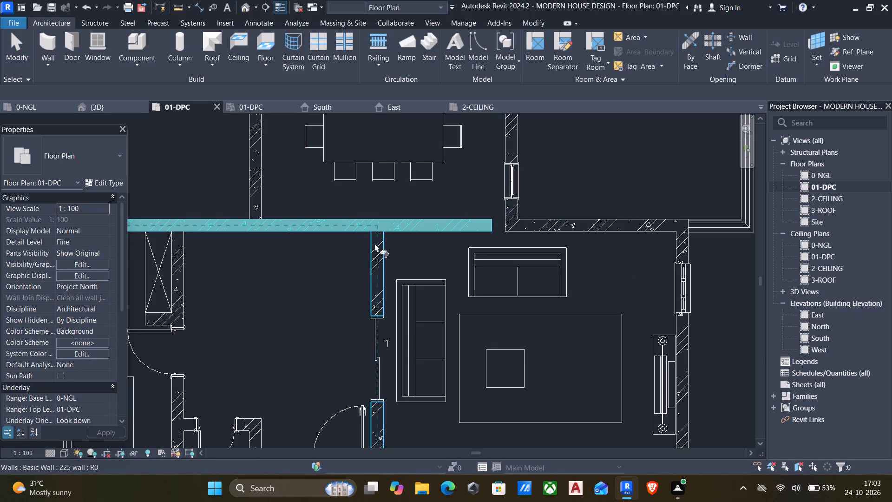
left_click(374, 245)
scroll(370, 254, "down", 5)
key("Escape")
Look over the whole 01-DPC floor plan to check the furnished rooms and those still empty.
middle_click_drag(498, 297, 482, 282)
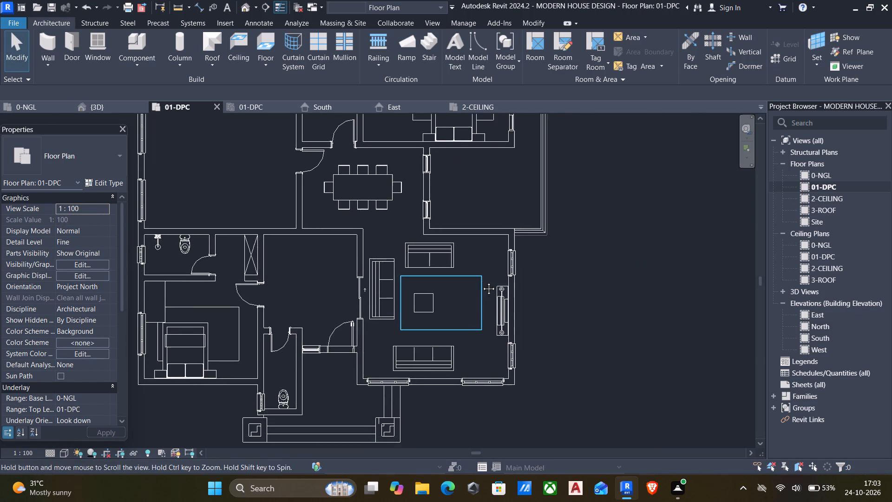
middle_click_drag(482, 282, 481, 279)
scroll(457, 282, "down", 2)
middle_click_drag(497, 328, 470, 304)
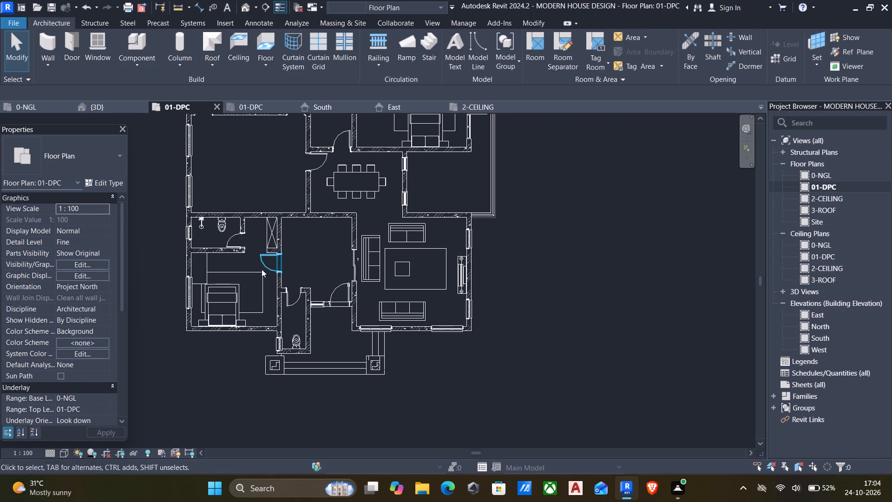
middle_click_drag(262, 269, 328, 333)
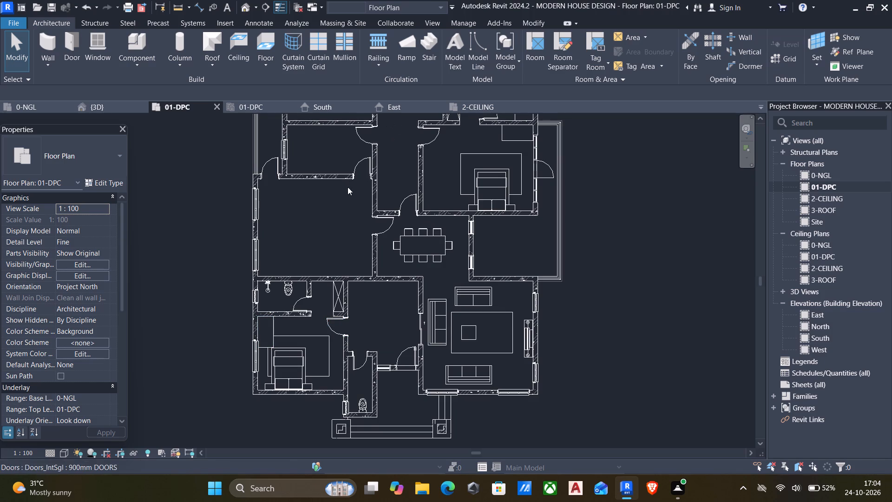
middle_click_drag(351, 211, 349, 312)
scroll(350, 309, "down", 3)
middle_click_drag(354, 306, 430, 278)
middle_click_drag(425, 277, 388, 315)
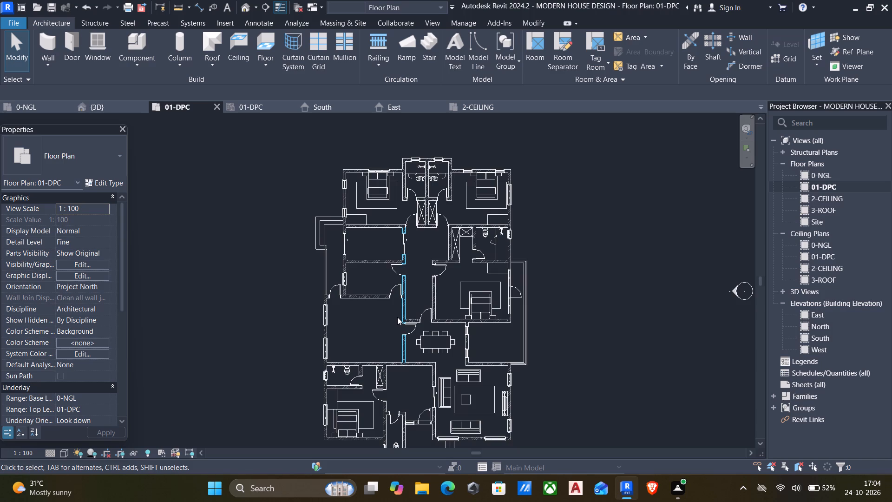
middle_click_drag(451, 368, 444, 312)
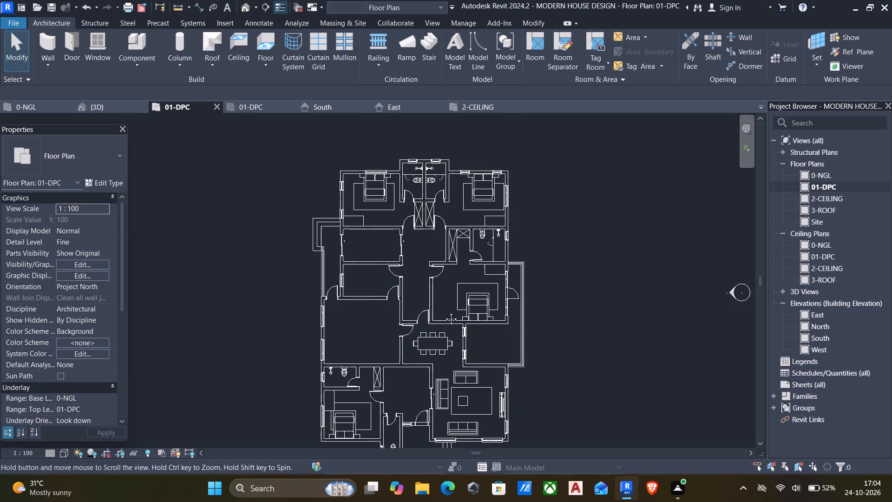
middle_click_drag(444, 312, 440, 288)
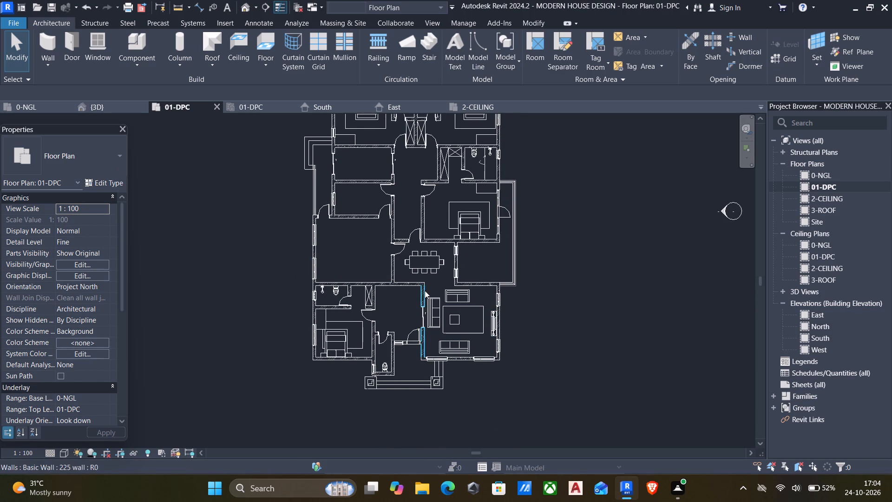
Start placing a component and look through the loaded family types for the next item to place.
left_click(131, 63)
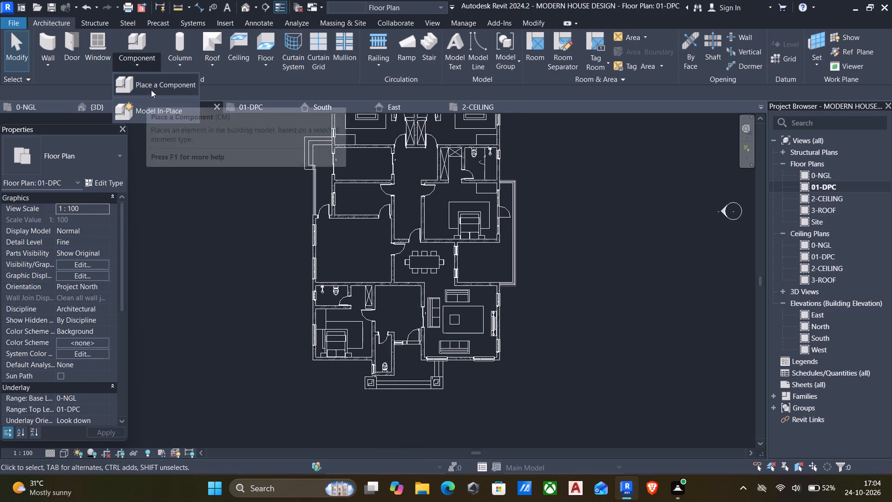
left_click(152, 88)
left_click(87, 156)
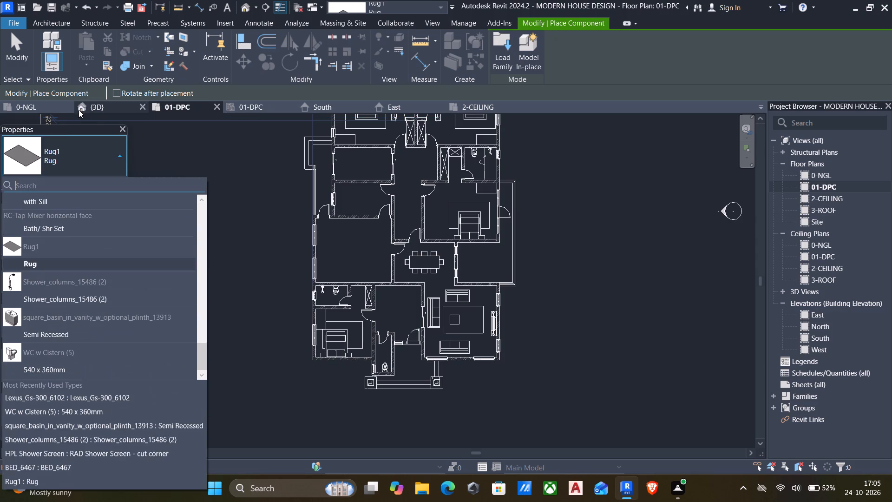
scroll(58, 293, "down", 3)
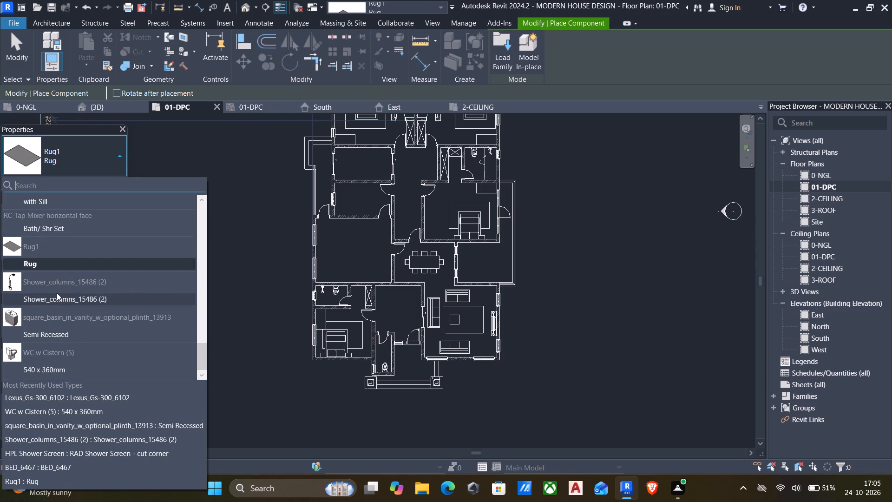
scroll(57, 293, "up", 5)
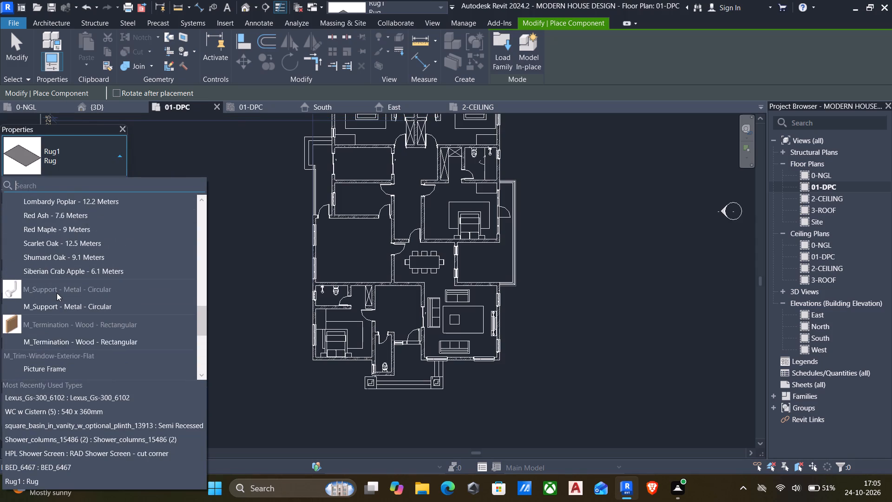
scroll(57, 293, "up", 4)
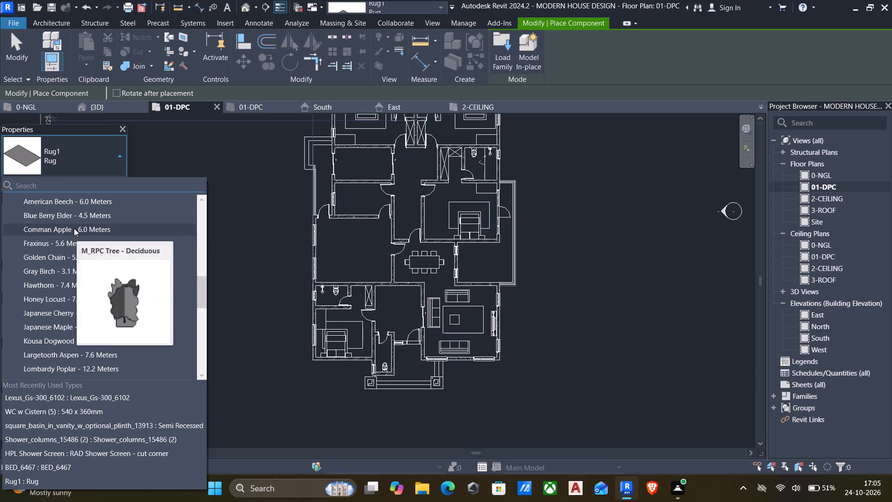
scroll(71, 259, "up", 4)
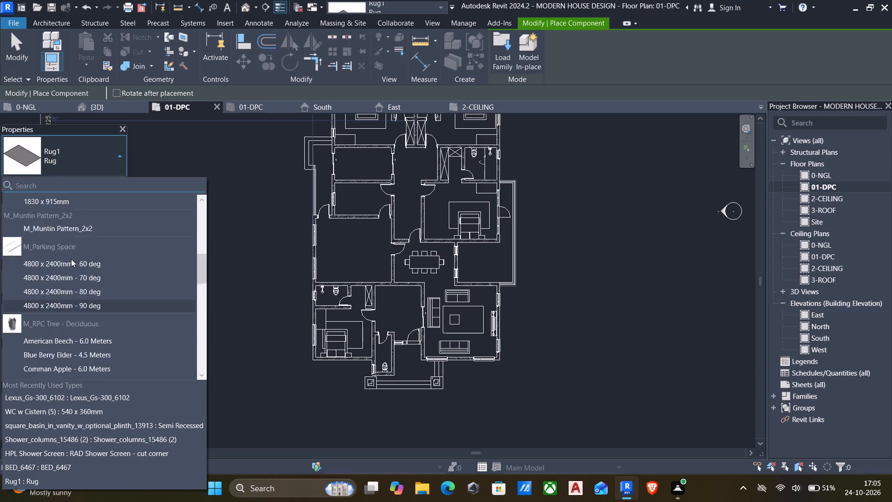
scroll(65, 314, "up", 3)
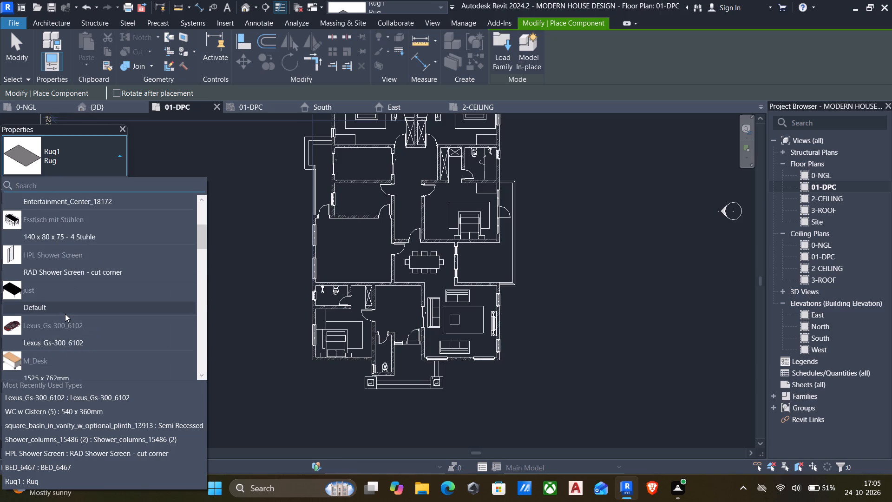
scroll(31, 257, "up", 9)
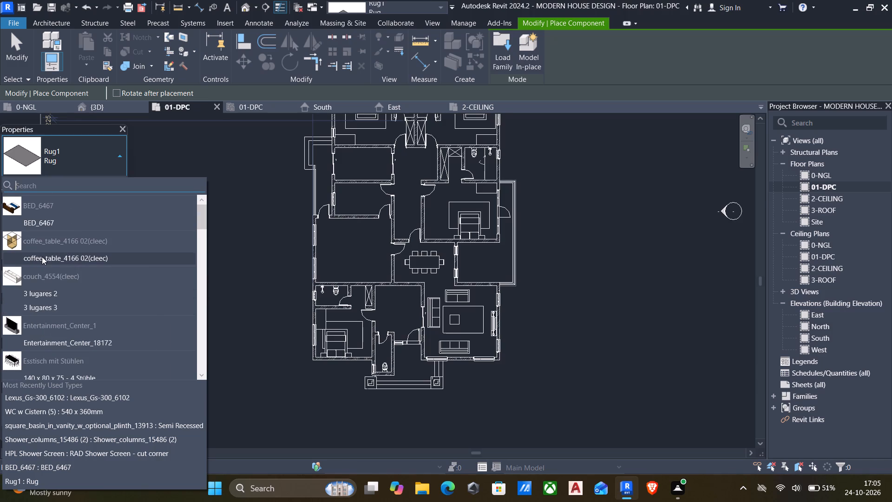
scroll(34, 285, "down", 3)
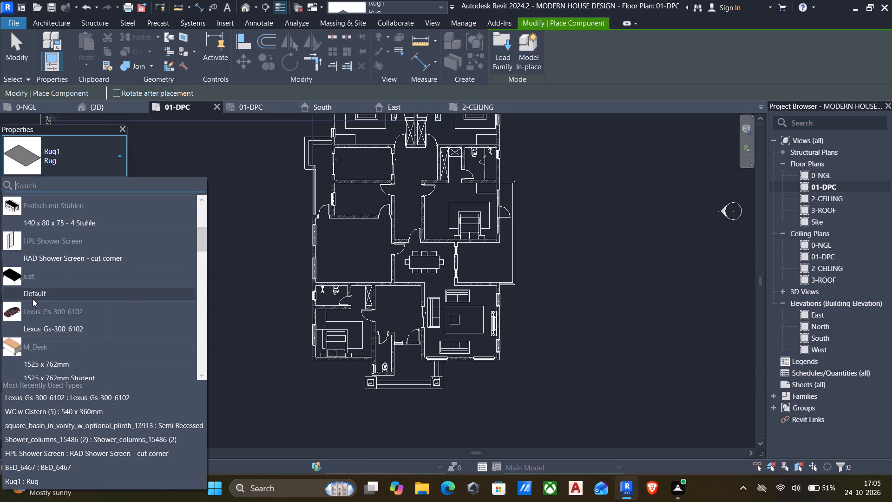
scroll(47, 297, "down", 7)
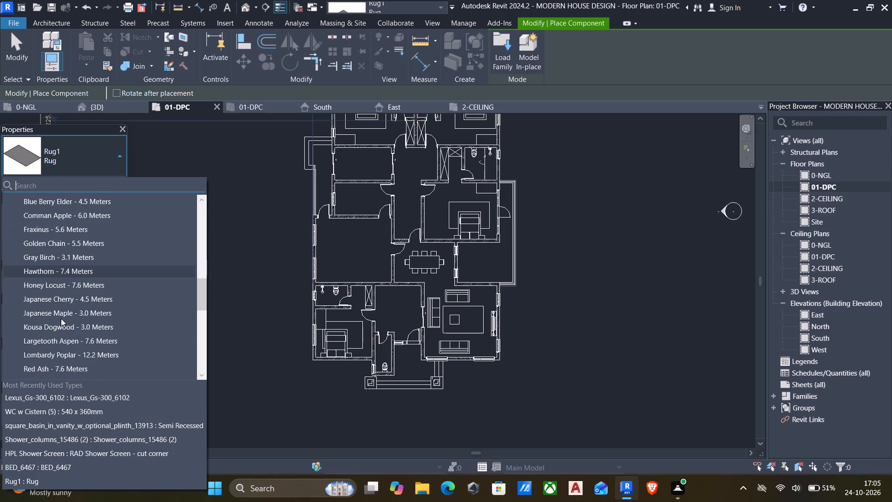
scroll(64, 326, "down", 10)
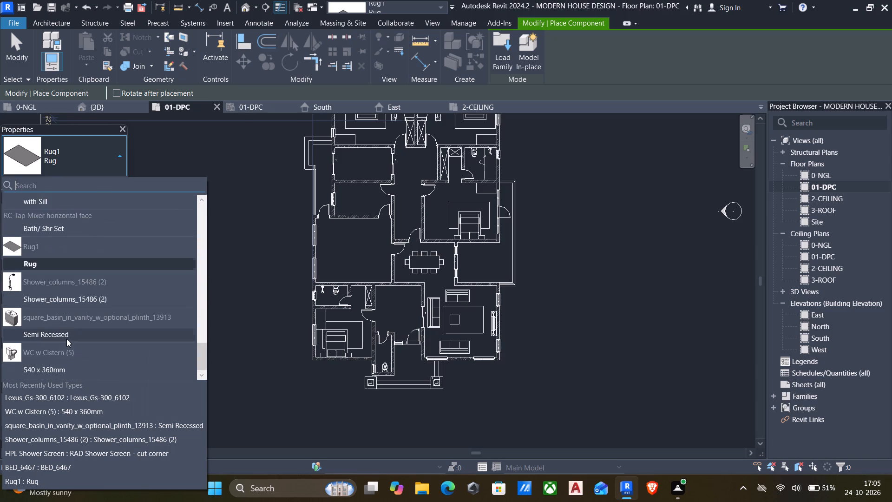
scroll(66, 339, "down", 5)
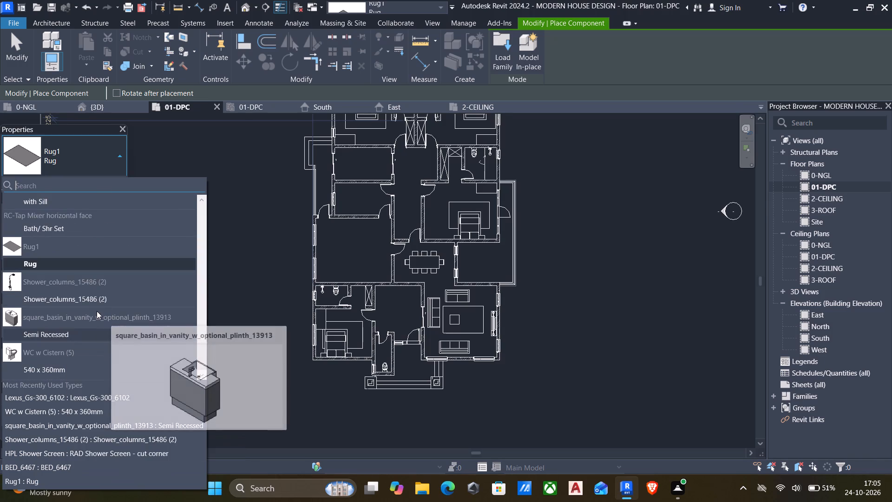
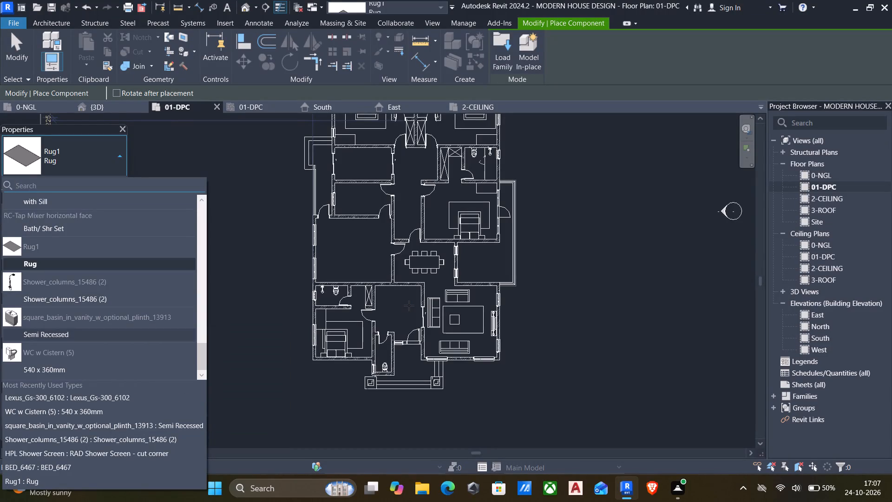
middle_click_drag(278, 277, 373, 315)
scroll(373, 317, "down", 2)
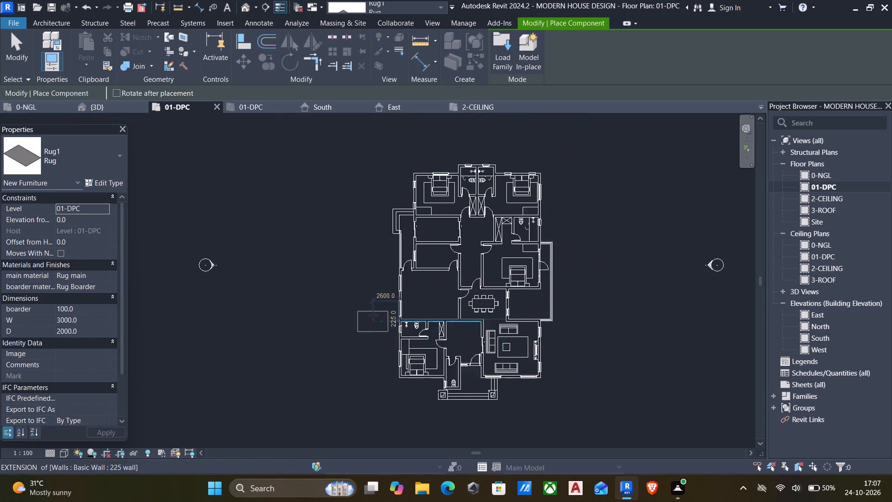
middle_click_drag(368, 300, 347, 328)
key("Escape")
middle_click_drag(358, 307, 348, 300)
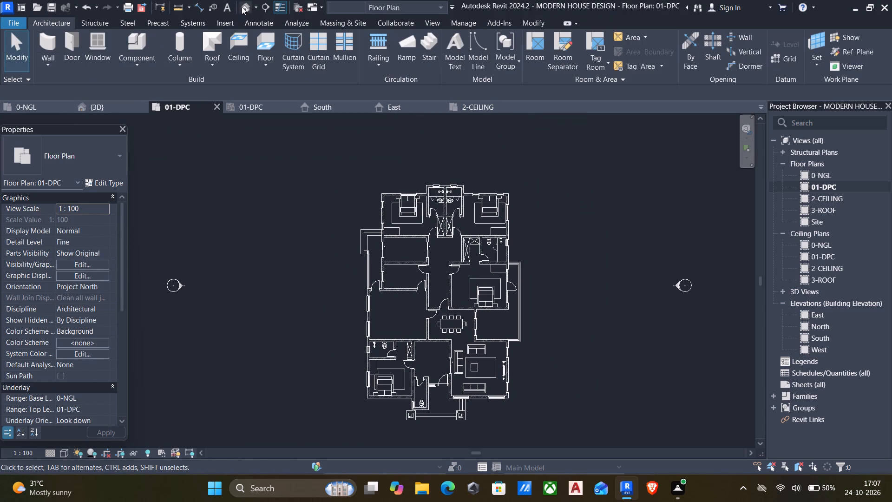
Examine the house exterior in the default 3D view, including the entrance porch, roof and railed veranda with its glazed opening.
left_click(244, 7)
scroll(432, 233, "down", 5)
scroll(437, 281, "down", 6)
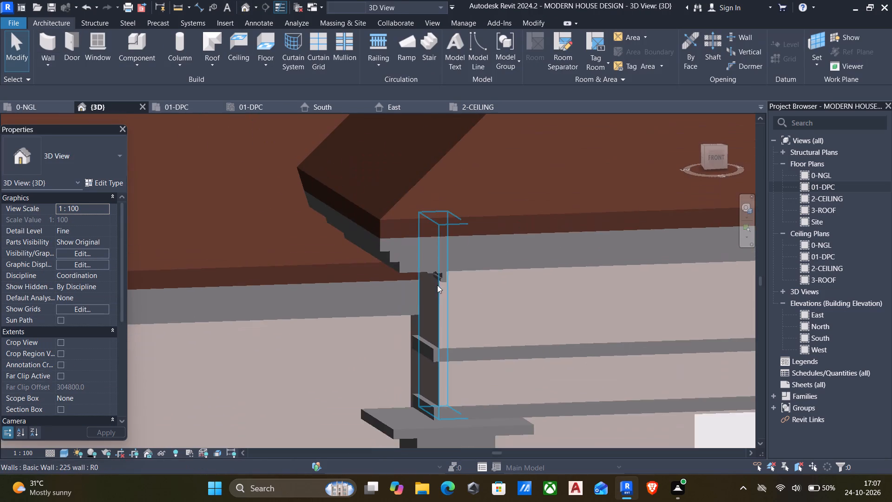
middle_click_drag(437, 285, 558, 229, "shift")
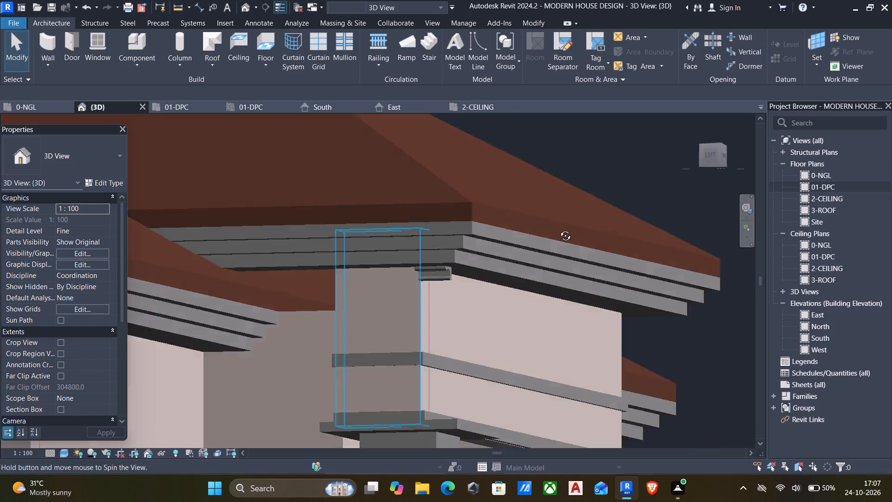
middle_click_drag(558, 229, 427, 259, "shift")
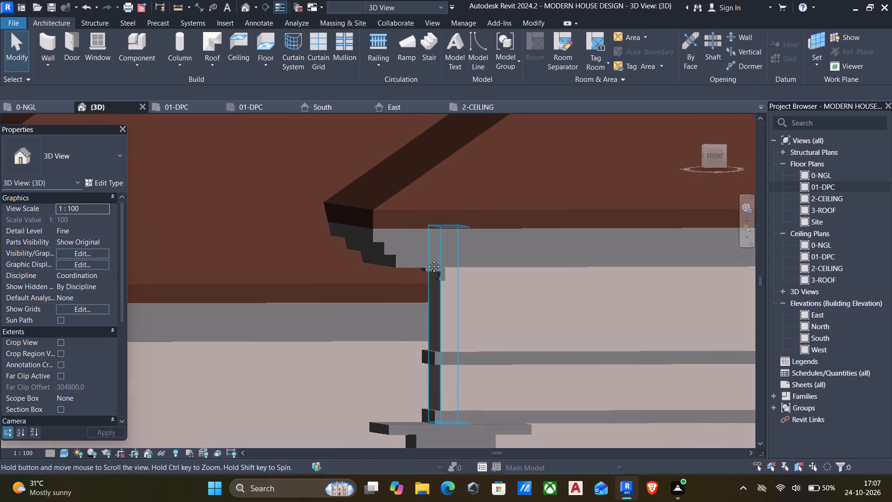
middle_click_drag(427, 259, 427, 258, "shift")
scroll(426, 272, "down", 6)
middle_click_drag(434, 298, 300, 310, "shift")
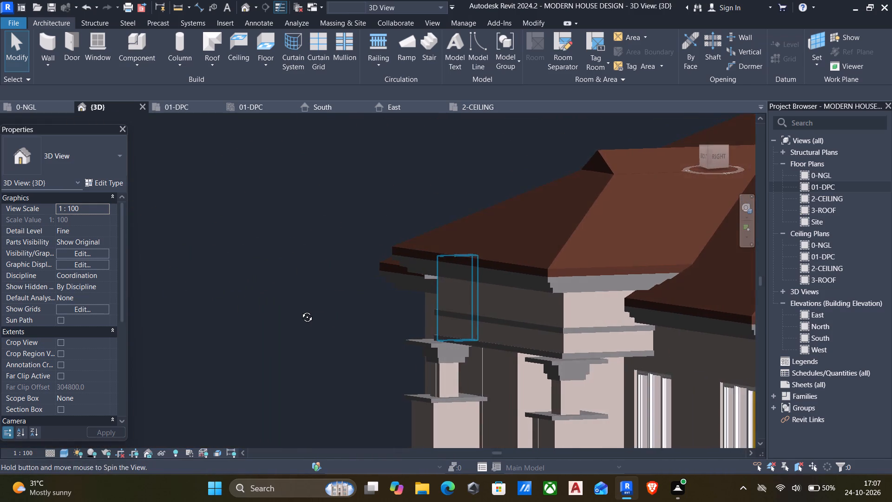
middle_click_drag(300, 310, 483, 297, "shift")
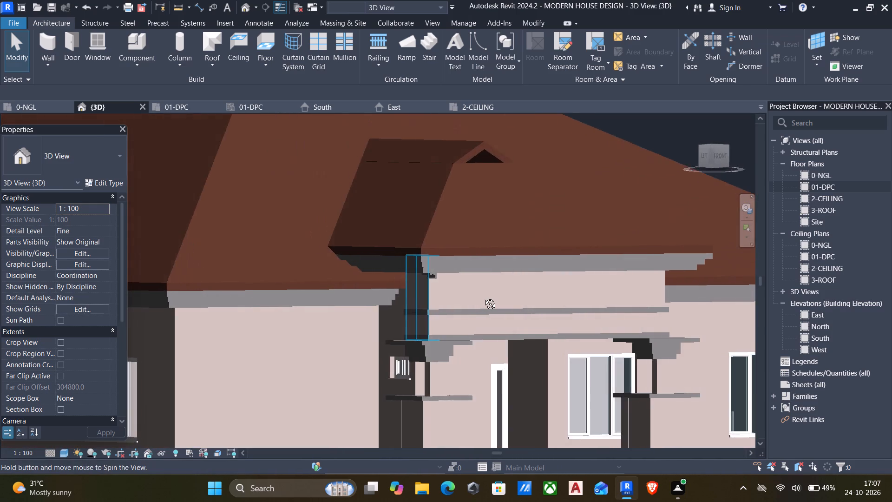
middle_click_drag(483, 297, 507, 294, "shift")
scroll(507, 294, "down", 7)
middle_click_drag(474, 297, 438, 340, "shift")
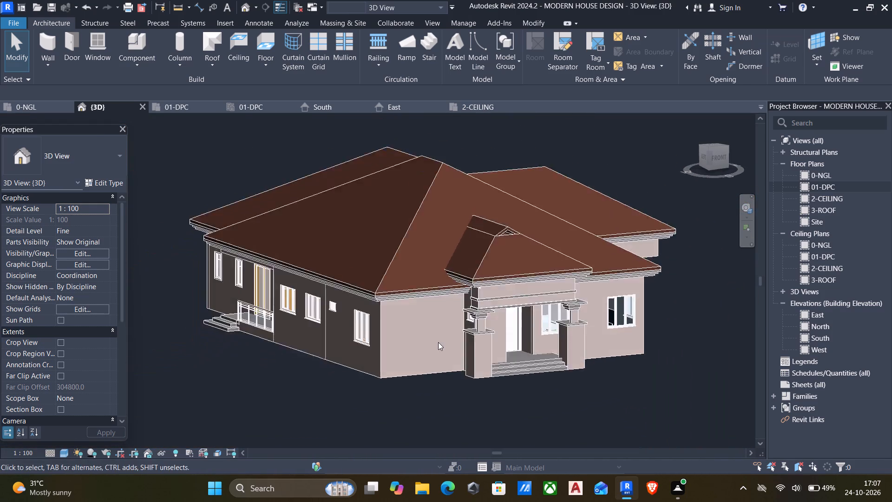
scroll(439, 342, "down", 5)
middle_click_drag(458, 329, 316, 313, "shift")
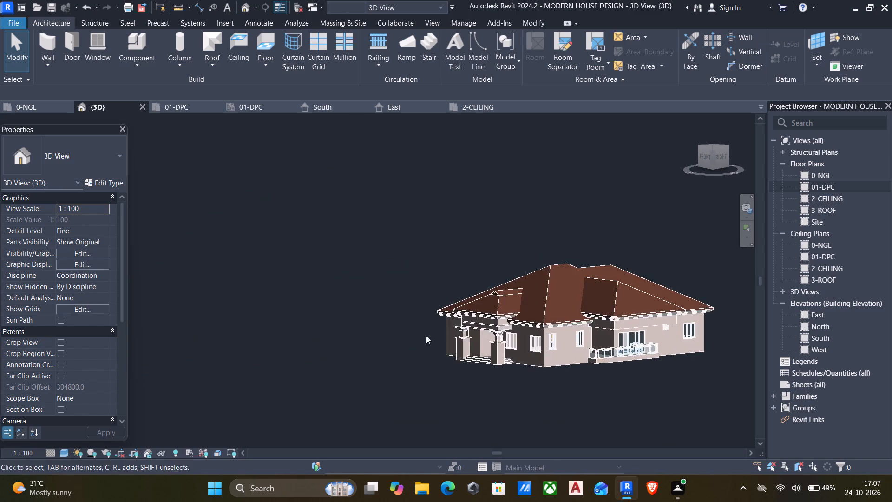
middle_click_drag(426, 336, 311, 320)
scroll(526, 370, "up", 5)
middle_click_drag(487, 345, 499, 367)
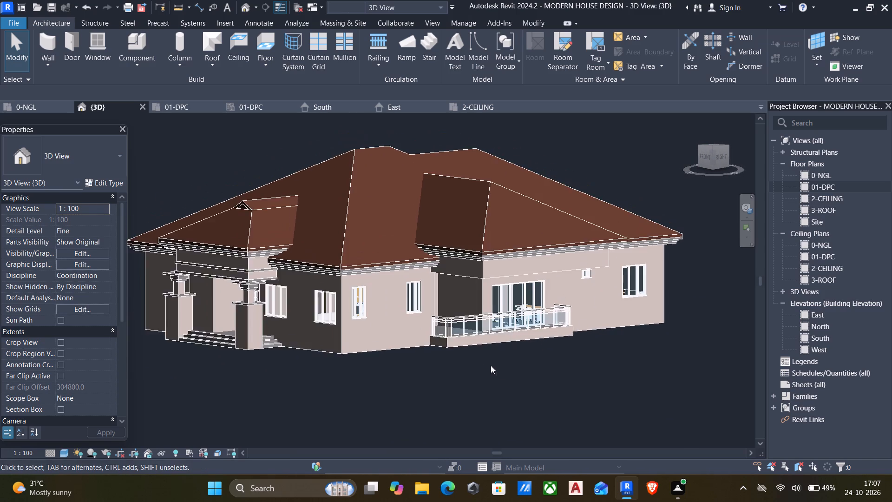
scroll(462, 345, "up", 4)
scroll(554, 304, "up", 5)
scroll(615, 278, "up", 4)
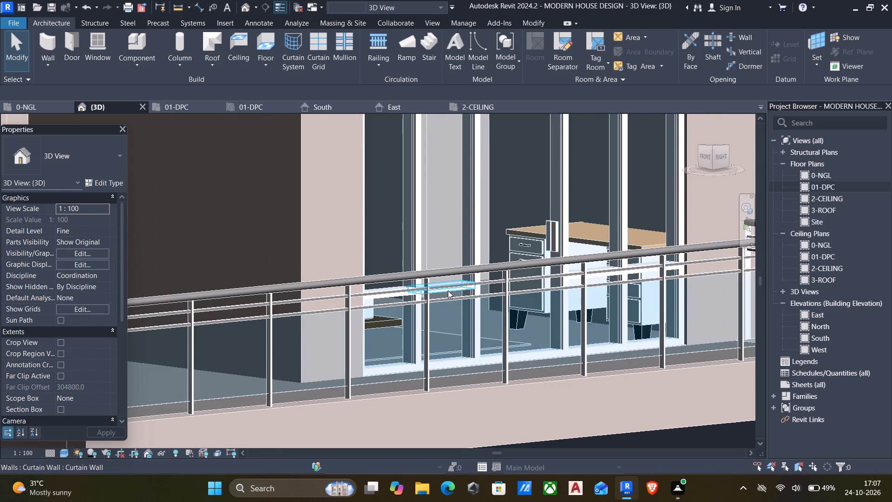
scroll(446, 294, "down", 3)
middle_click_drag(440, 300, 390, 343, "shift")
middle_click_drag(391, 343, 507, 237)
middle_click_drag(510, 276, 502, 251, "shift")
scroll(502, 258, "down", 7)
middle_click_drag(400, 297, 445, 290, "shift")
scroll(446, 289, "down", 6)
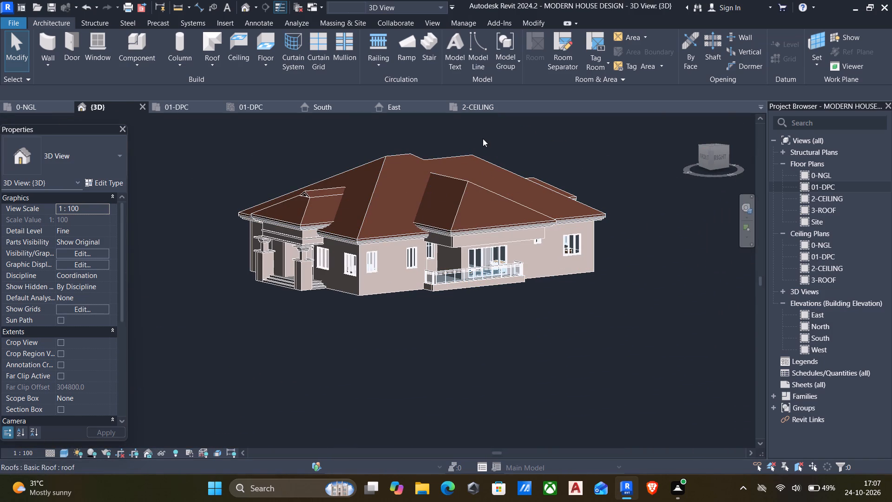
Create a camera view from the 01-DPC plan, with the eye in the large empty room beside the dining area, aimed diagonally across the house.
left_click(433, 20)
double_click(827, 185)
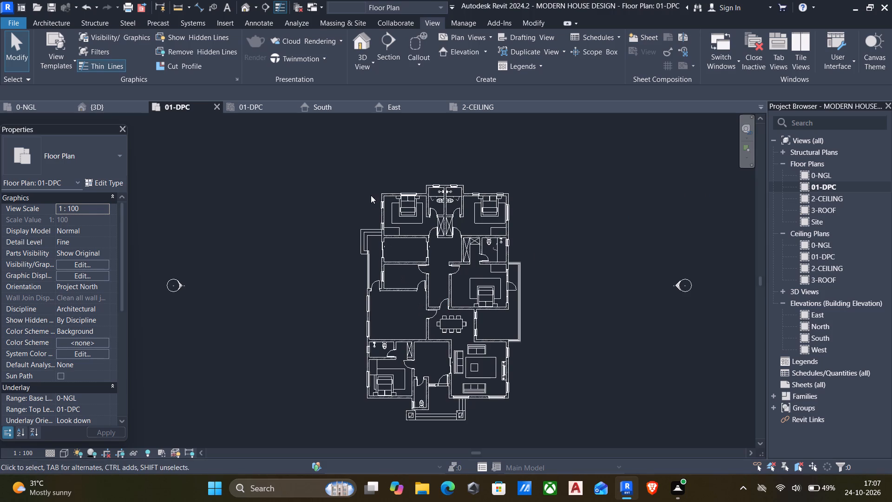
left_click(375, 64)
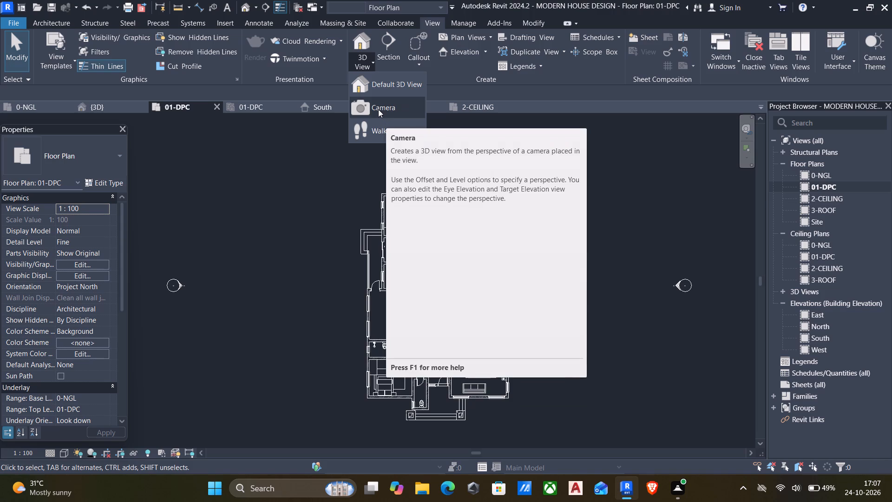
left_click(378, 109)
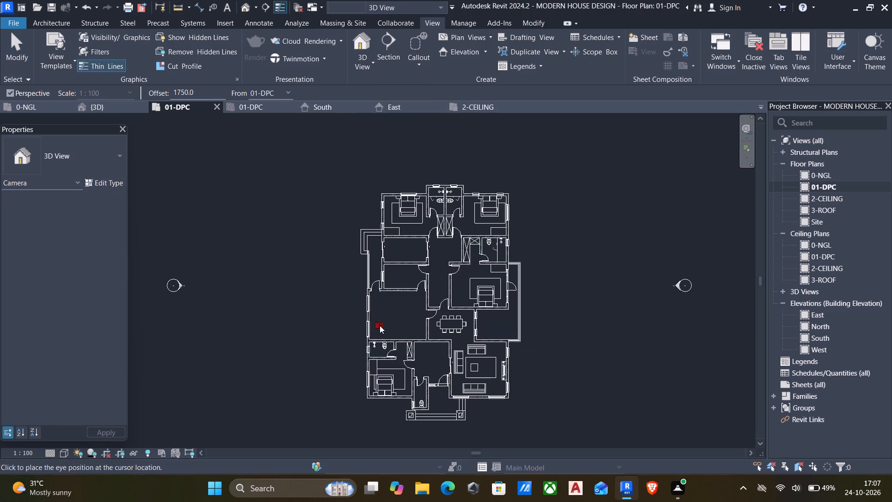
left_click(378, 326)
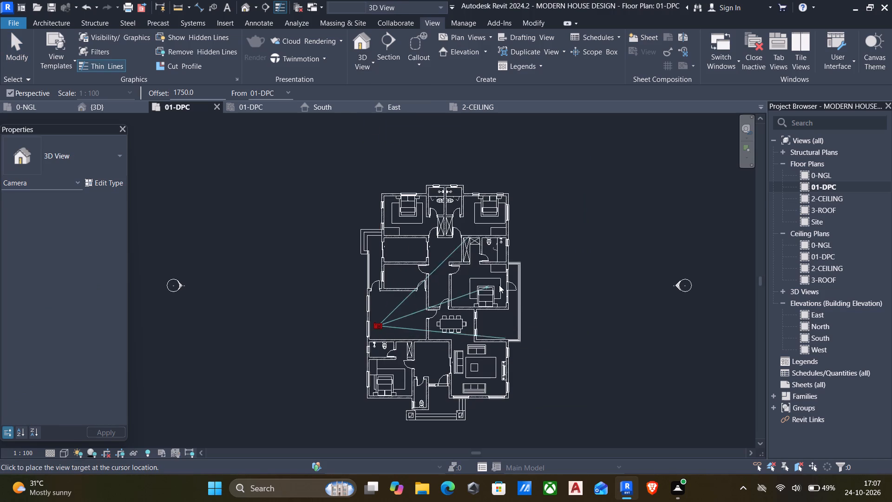
left_click(630, 192)
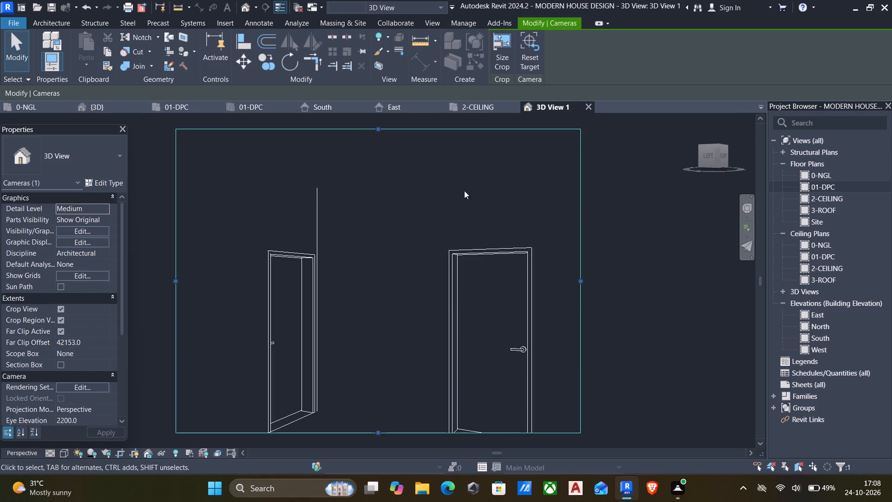
Set the new camera view's visual style to Shaded.
middle_click_drag(413, 269, 412, 270, "shift")
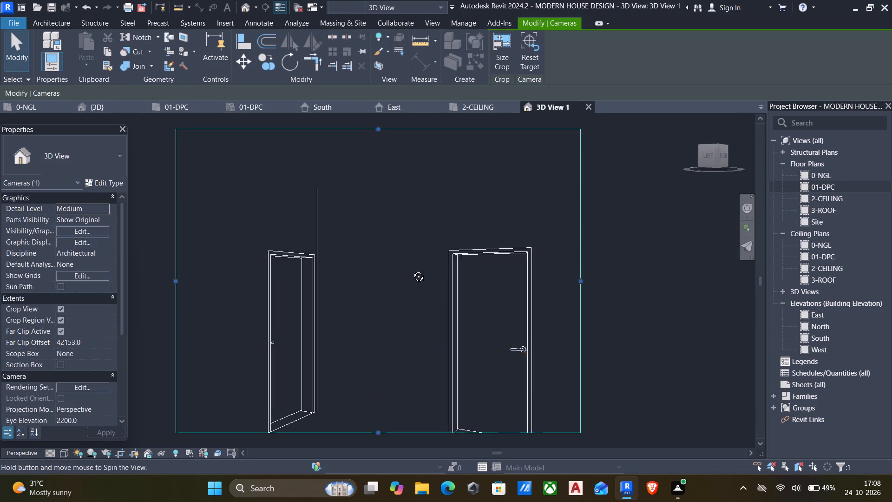
middle_click_drag(412, 270, 426, 270, "shift")
scroll(423, 287, "down", 2)
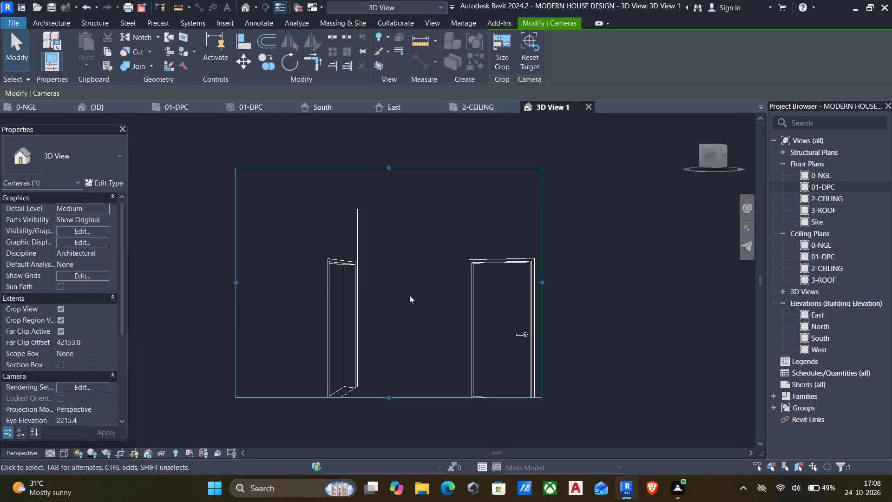
left_click(59, 452)
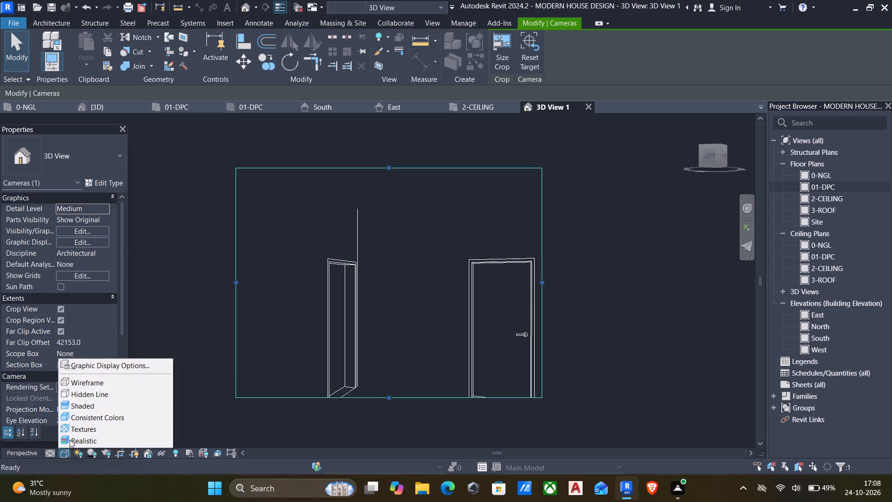
left_click(78, 406)
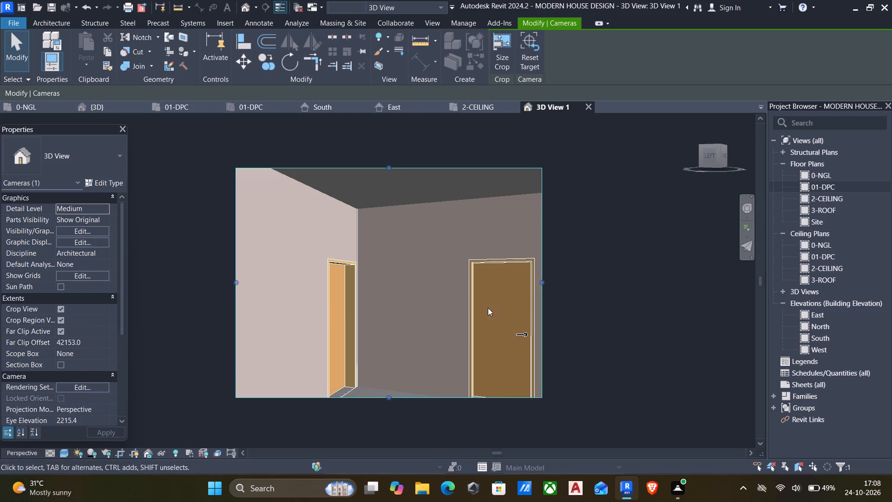
Enlarge the camera view's crop region by extending its right and lower edges.
left_click_drag(542, 281, 648, 280)
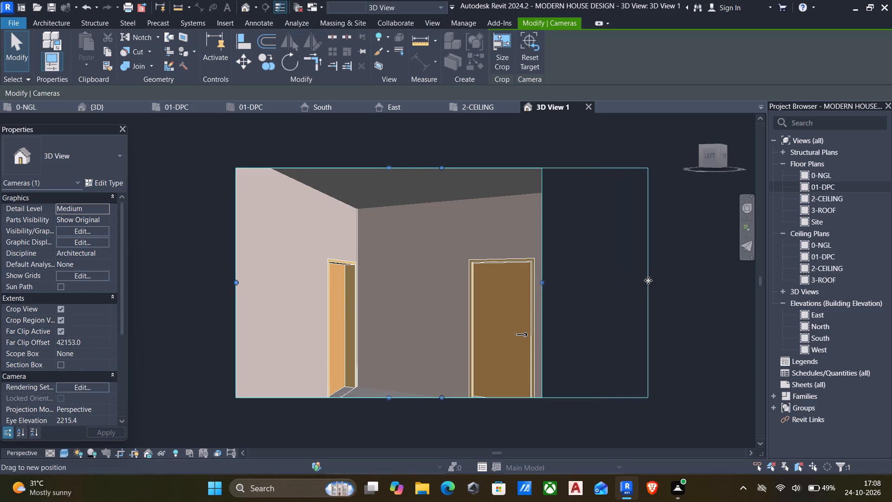
left_click_drag(648, 280, 649, 280)
left_click_drag(444, 396, 446, 435)
Turn the camera around to examine the interior walls, doors and adjoining rooms.
middle_click_drag(490, 364, 422, 383, "shift")
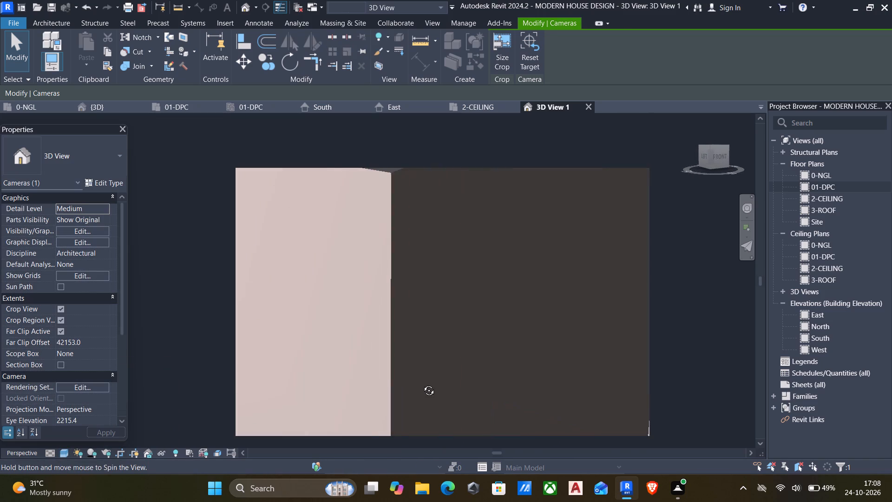
middle_click_drag(422, 383, 523, 358, "shift")
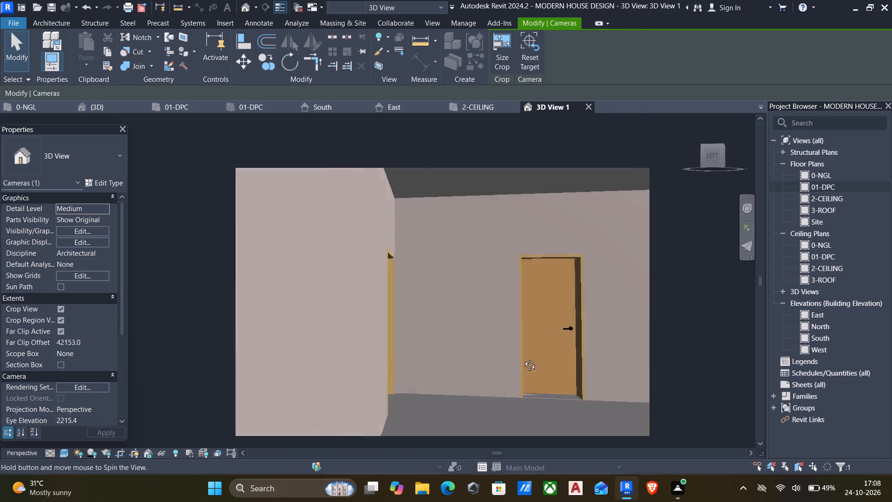
middle_click_drag(523, 358, 542, 364, "shift")
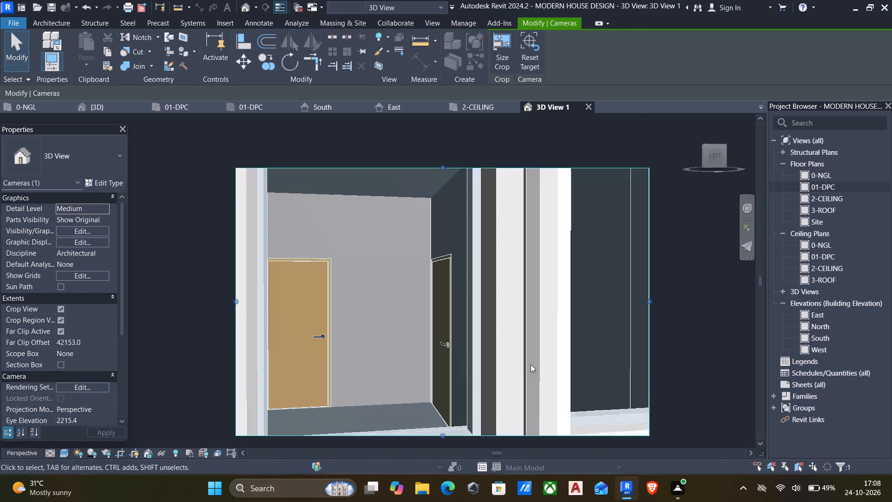
scroll(521, 365, "down", 3)
middle_click_drag(510, 357, 433, 380, "shift")
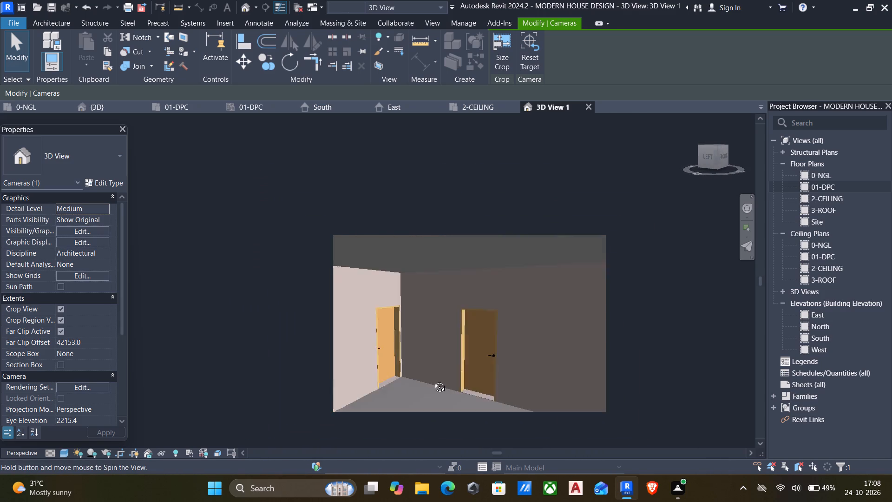
middle_click_drag(433, 380, 379, 382, "shift")
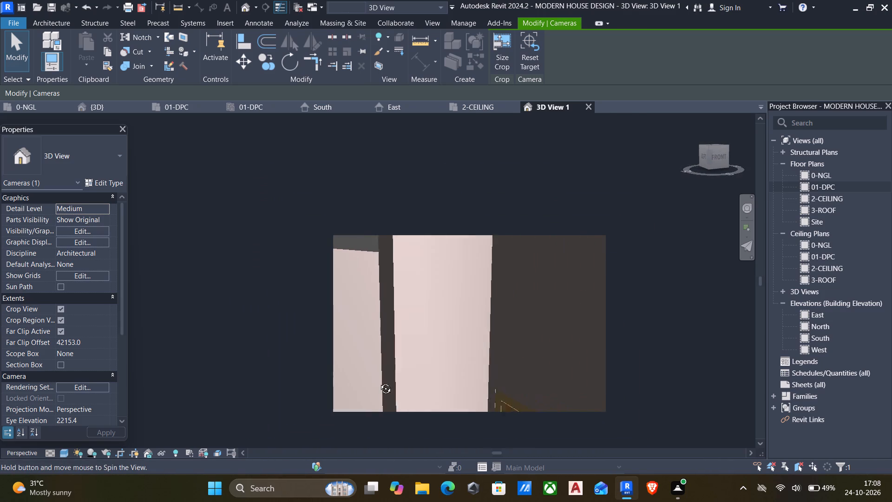
middle_click_drag(379, 382, 348, 336, "shift")
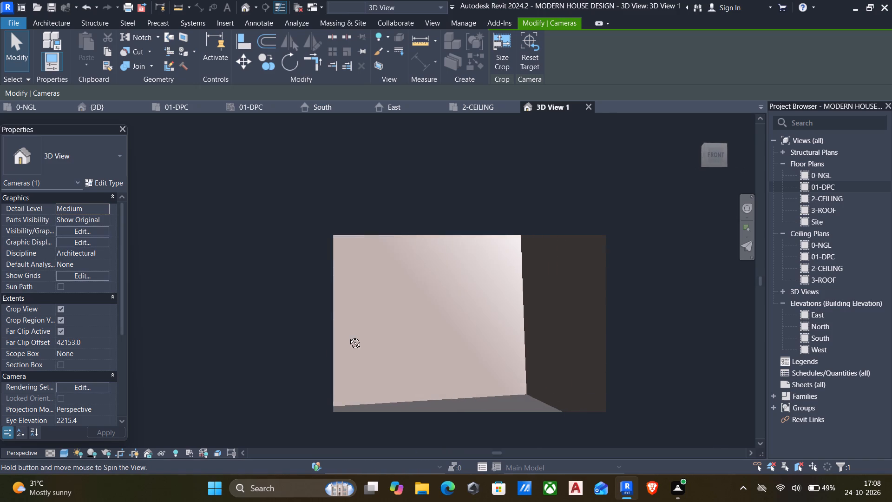
middle_click_drag(348, 336, 382, 334, "shift")
scroll(382, 334, "down", 5)
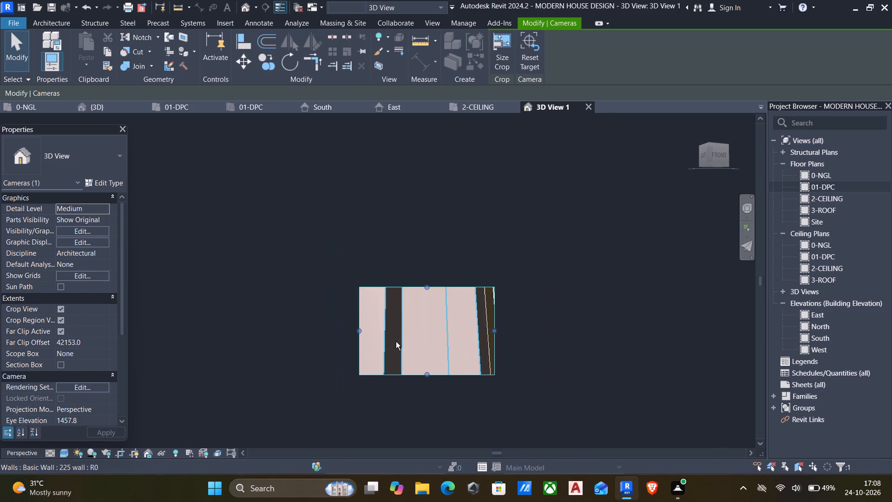
middle_click(396, 342, "shift")
Enlarge the camera view's crop region outward on all four sides.
left_click_drag(426, 281, 427, 246)
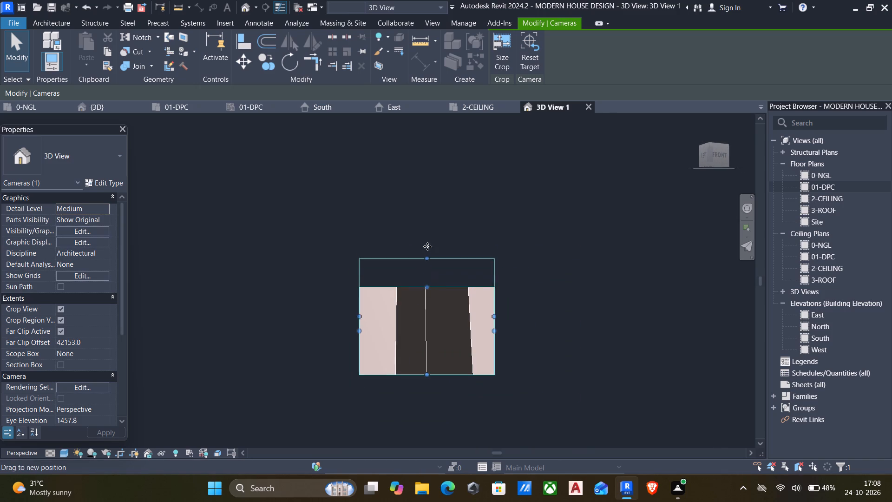
left_click_drag(427, 246, 427, 153)
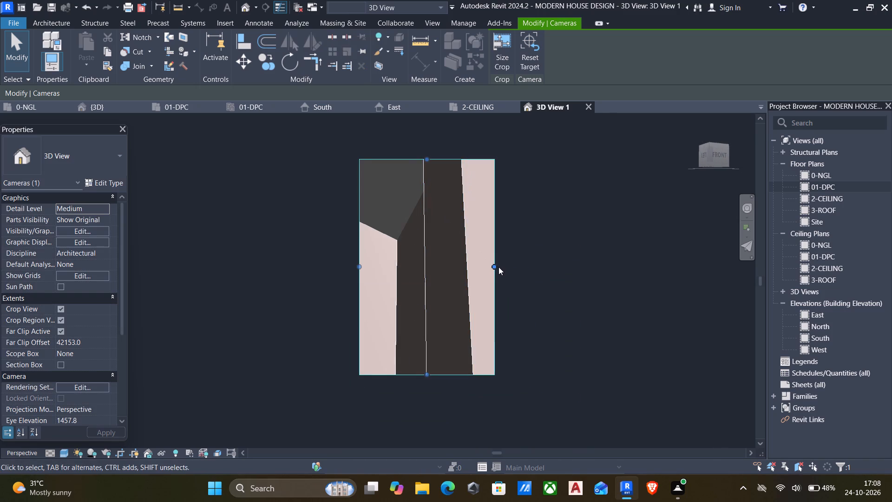
left_click_drag(497, 267, 676, 285)
left_click_drag(358, 266, 185, 292)
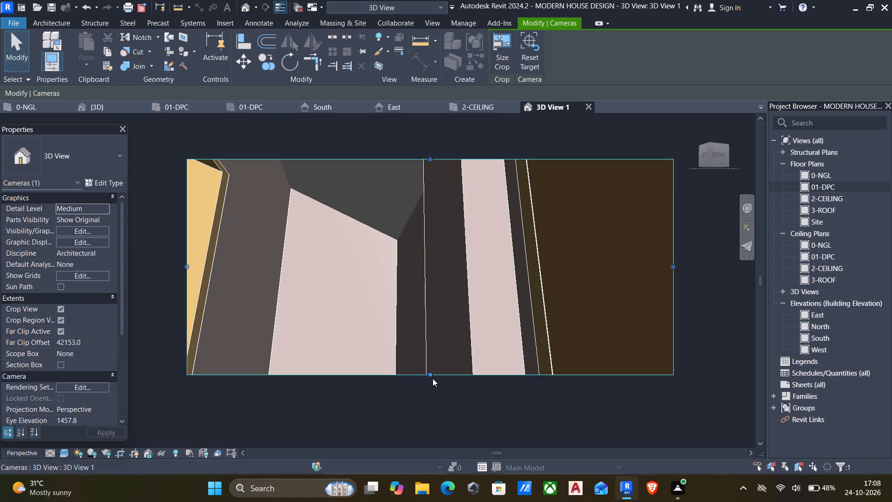
left_click_drag(431, 374, 438, 439)
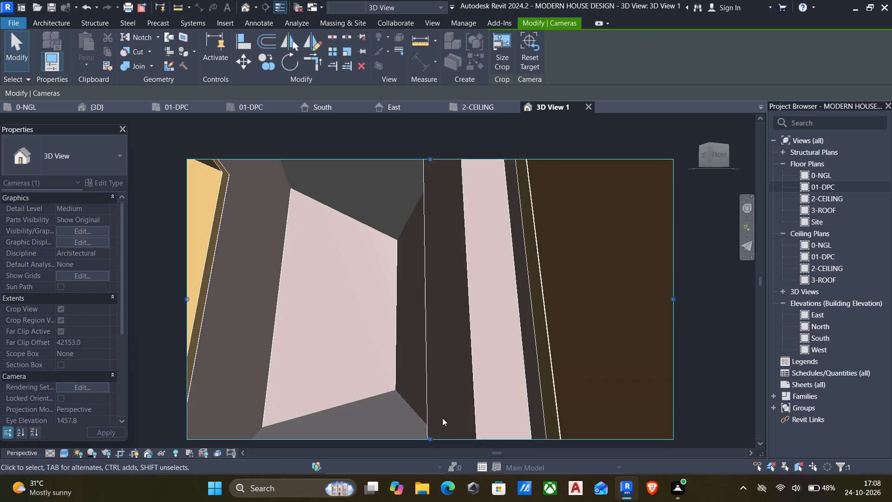
Turn the camera toward the living area to examine the sofas, the sliding glass door and the surrounding walls.
scroll(445, 383, "down", 3)
middle_click_drag(449, 334, 365, 366, "shift")
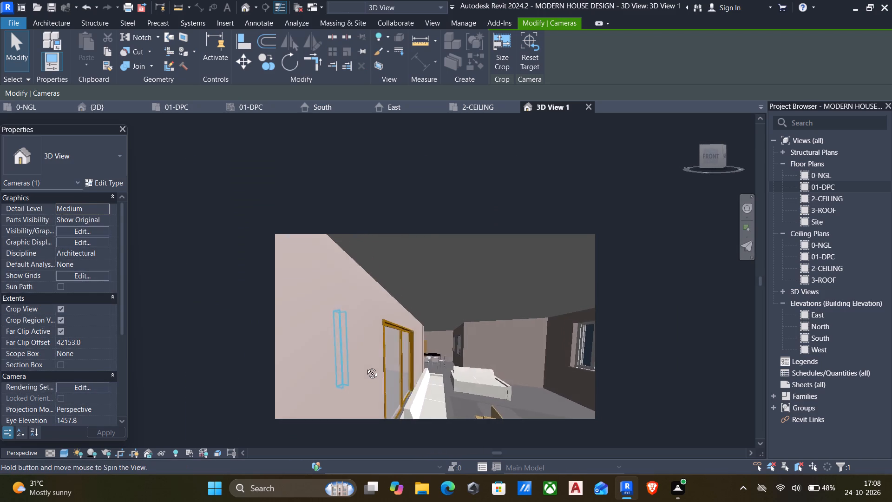
middle_click_drag(365, 366, 365, 366, "shift")
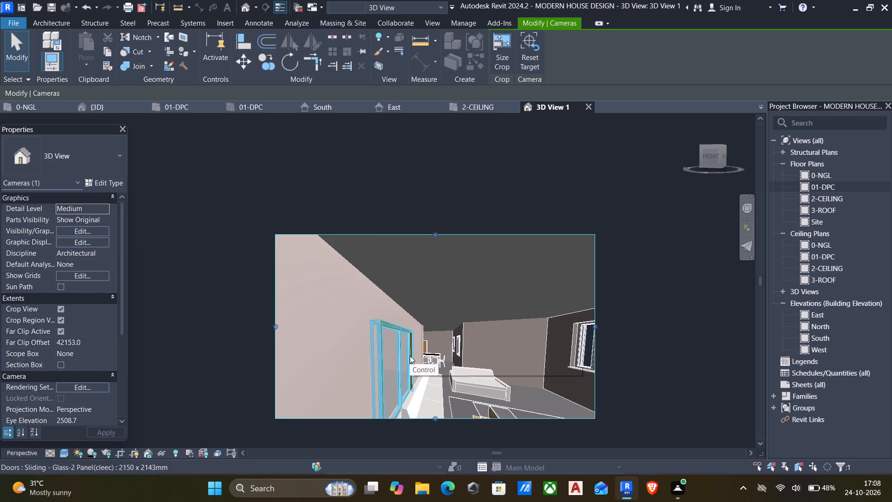
middle_click_drag(417, 373, 394, 384, "shift")
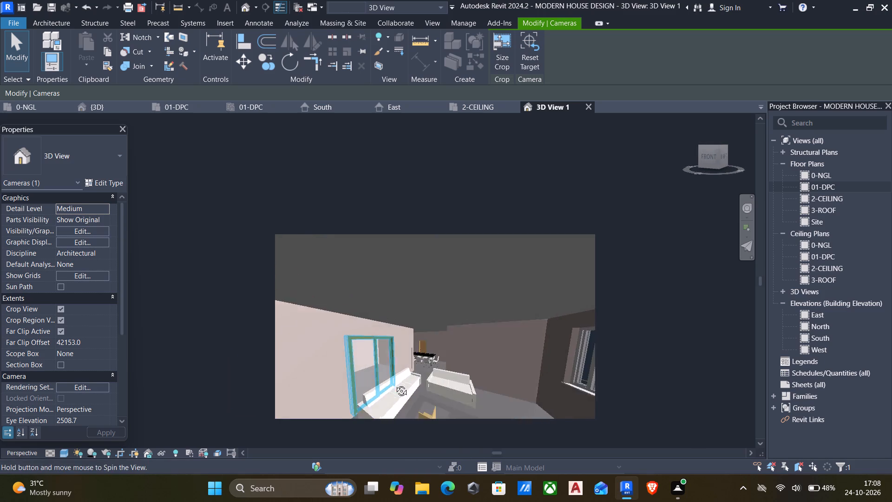
middle_click_drag(394, 384, 370, 394, "shift")
middle_click_drag(374, 386, 395, 341)
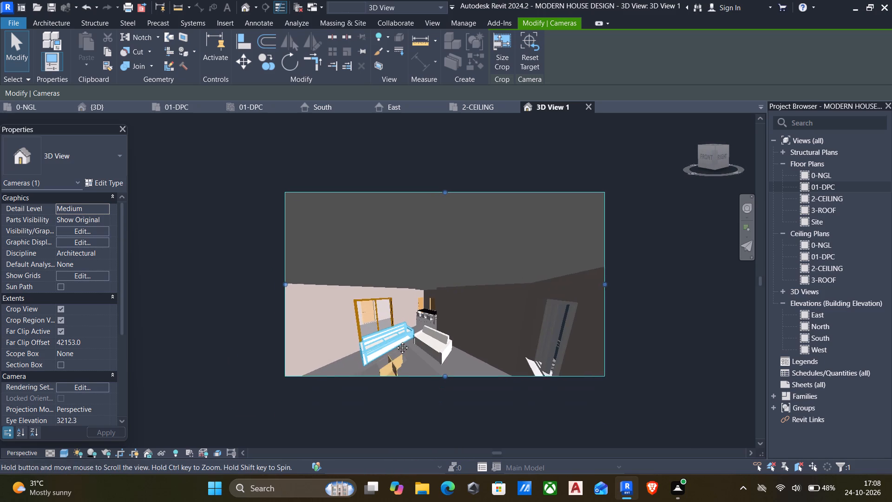
middle_click_drag(395, 341, 400, 337)
middle_click_drag(401, 337, 411, 311, "shift")
Examine the dining table and chairs up close and look around at the adjoining walls, windows and doors.
left_click_drag(401, 337, 399, 342, "shift")
scroll(447, 317, "up", 16)
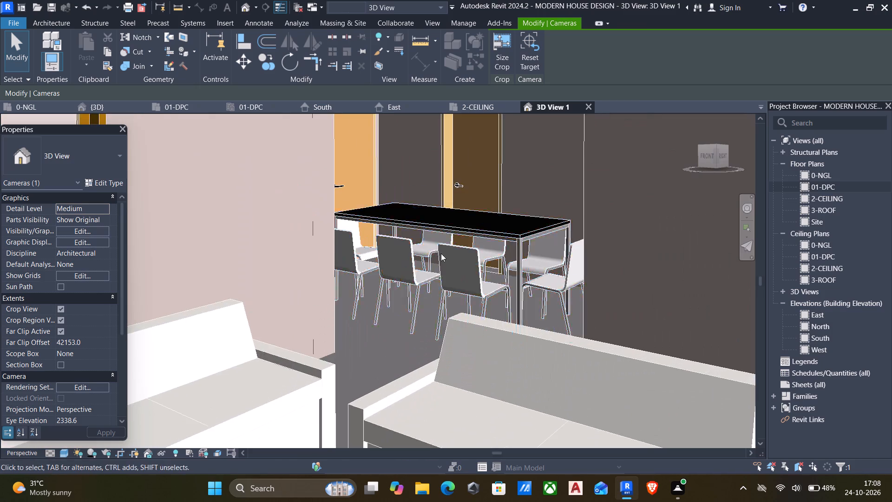
scroll(435, 246, "up", 4)
scroll(457, 257, "down", 18)
middle_click_drag(458, 280, 434, 292, "shift")
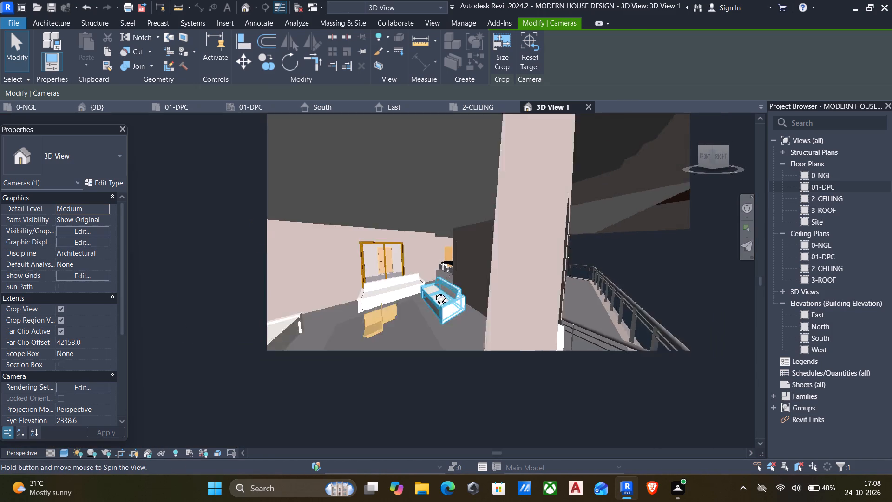
middle_click_drag(434, 292, 595, 299, "shift")
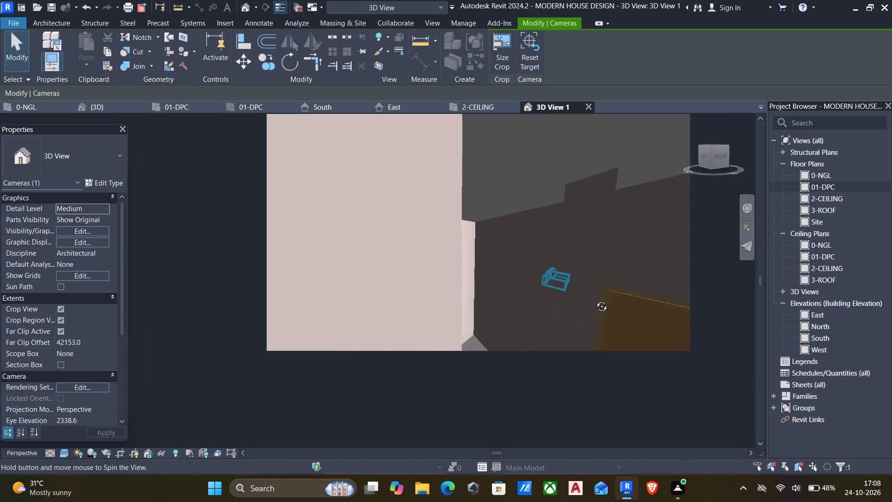
middle_click_drag(595, 299, 693, 296, "shift")
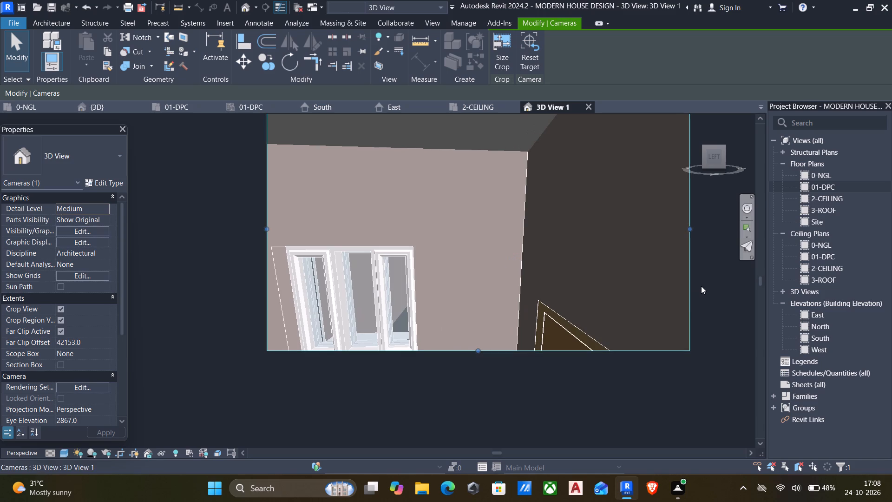
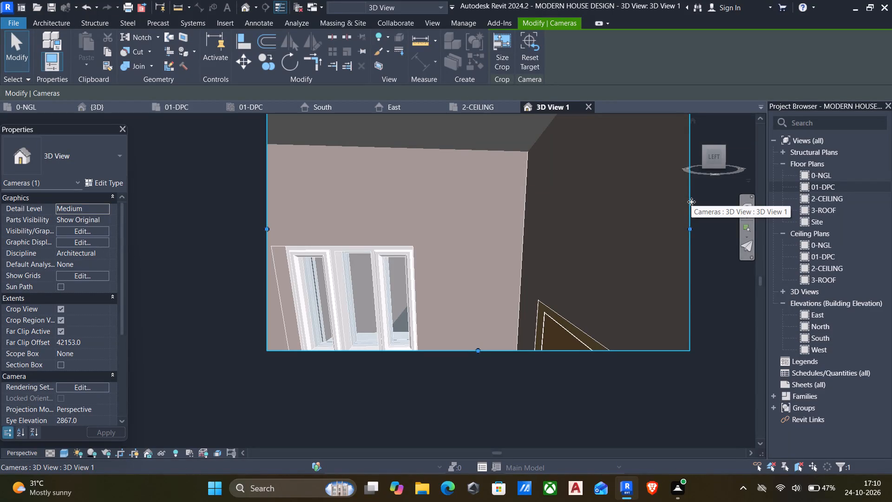
Close the camera view, check the 0-NGL floor plan, and return to the 01-DPC floor plan.
left_click(587, 104)
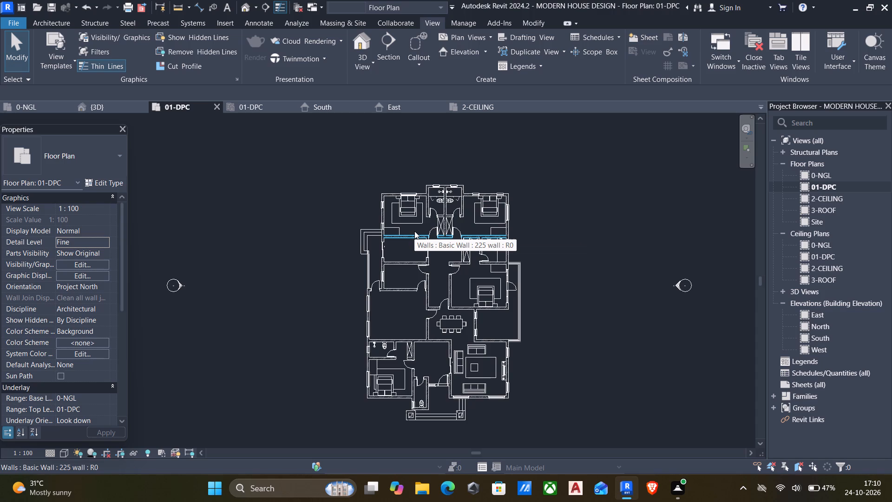
middle_click_drag(418, 274, 434, 250)
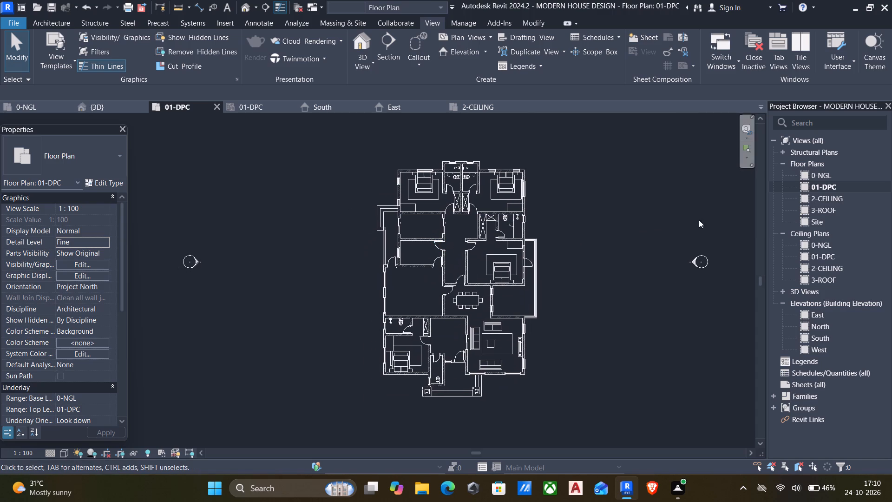
double_click(802, 175)
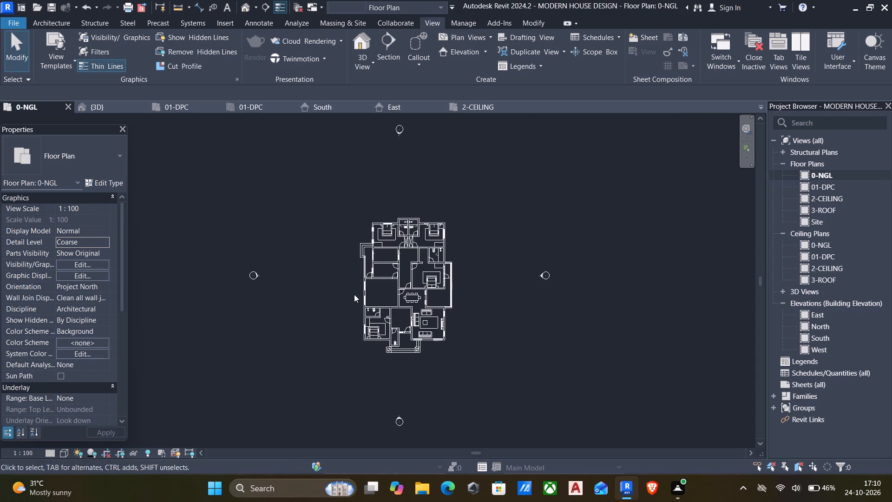
middle_click_drag(354, 294, 395, 289)
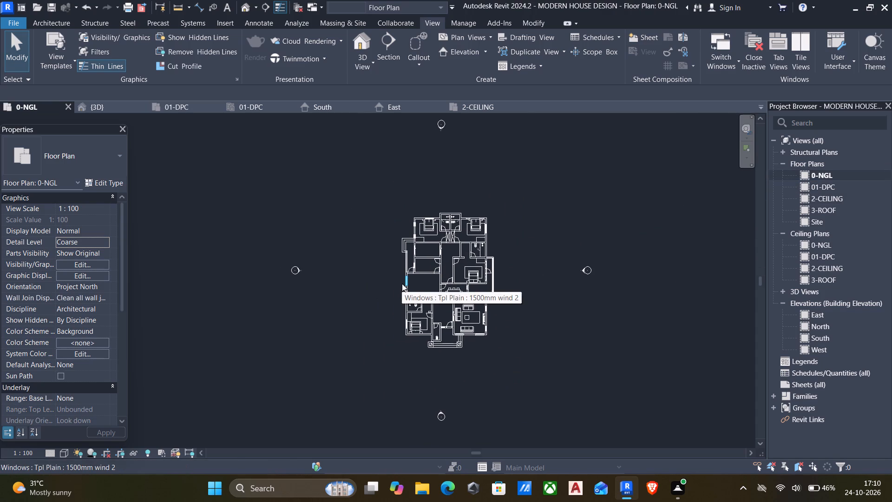
double_click(824, 186)
middle_click_drag(441, 238, 504, 267)
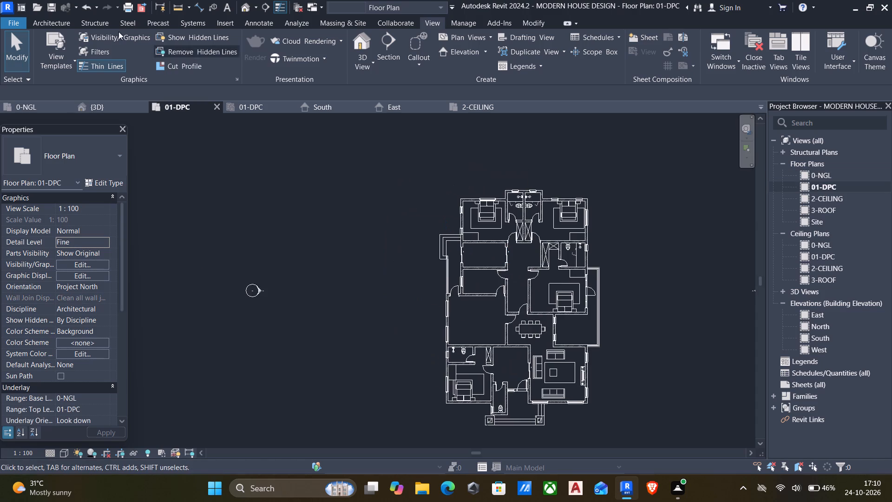
Start a new building-component schedule for the Doors category, named Door Schedule, in the New Construction phase.
left_click(58, 21)
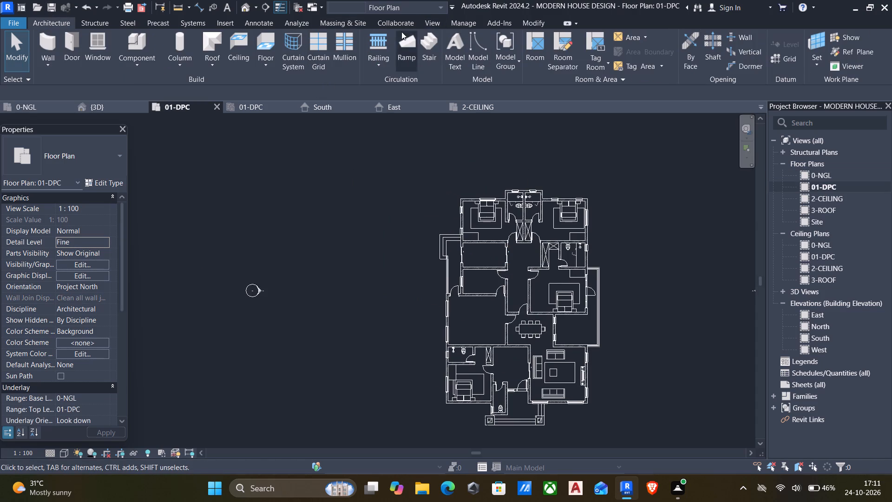
left_click(431, 23)
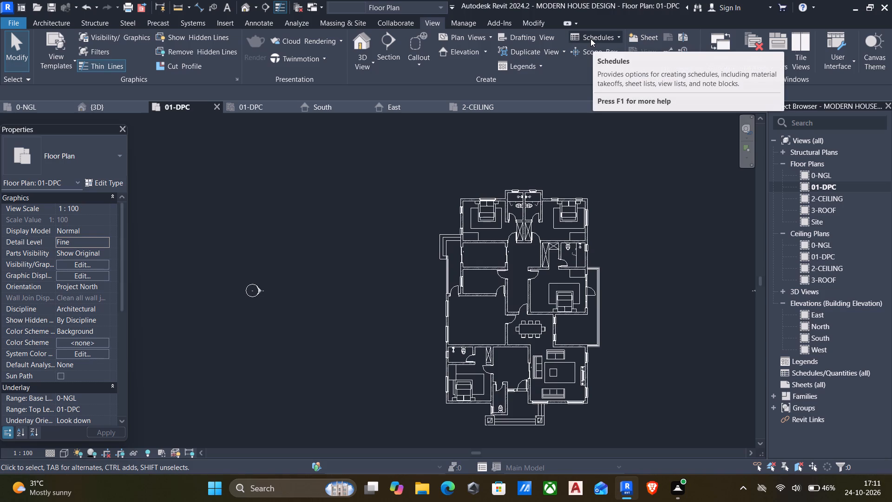
left_click(590, 39)
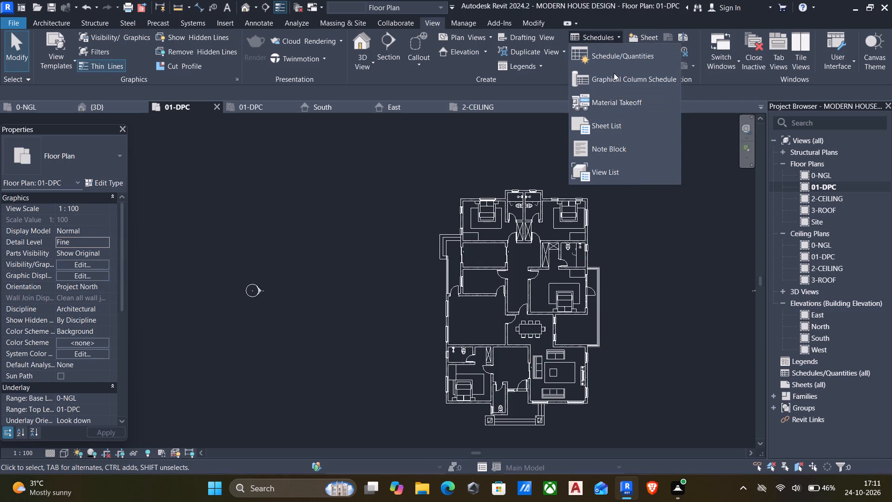
left_click(614, 62)
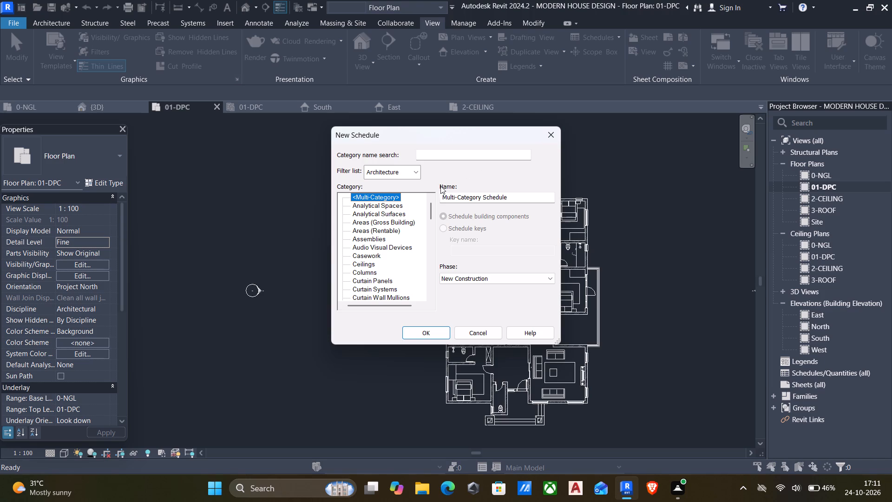
scroll(369, 213, "down", 3)
scroll(370, 224, "up", 4)
scroll(380, 241, "down", 4)
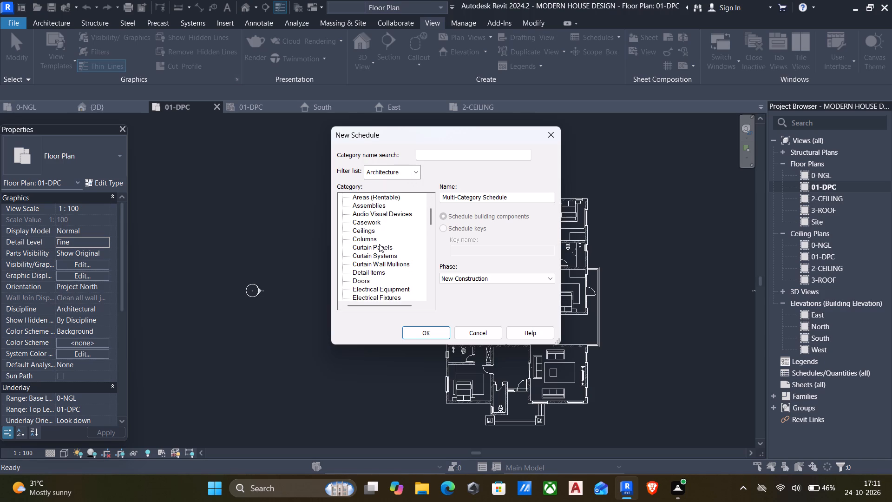
scroll(379, 244, "down", 6)
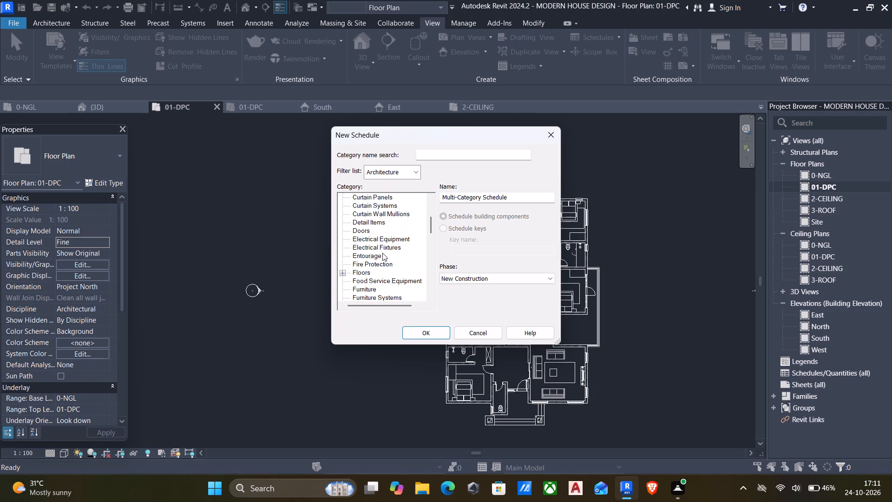
scroll(382, 253, "down", 9)
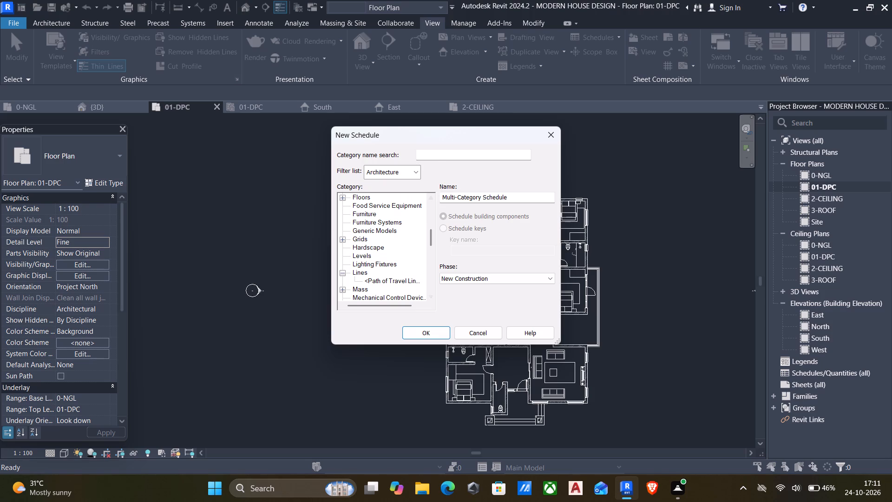
left_click(437, 157)
type("door")
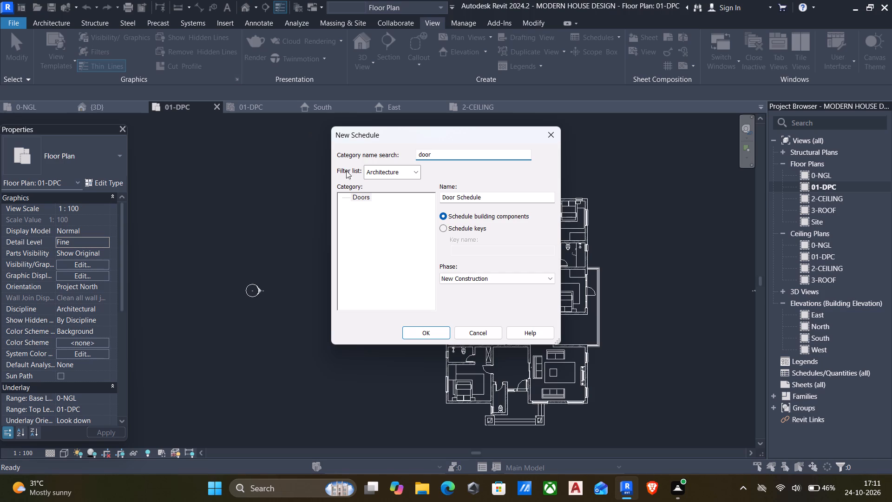
left_click(357, 197)
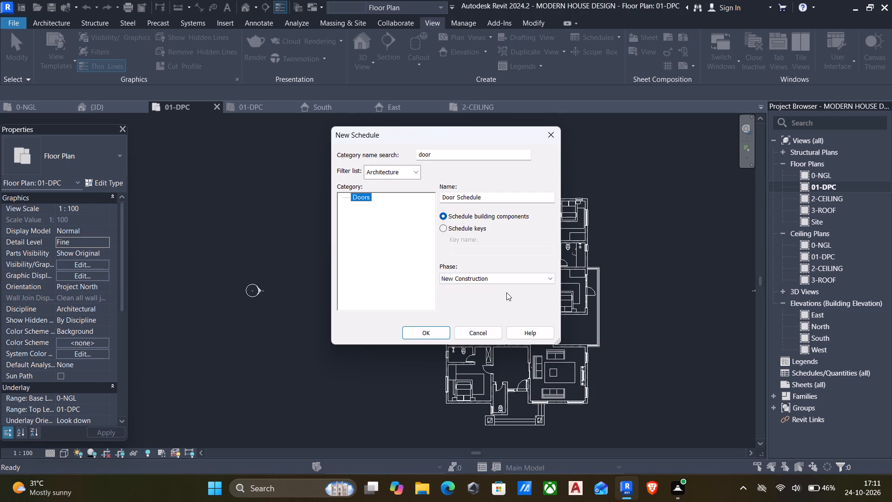
left_click(424, 330)
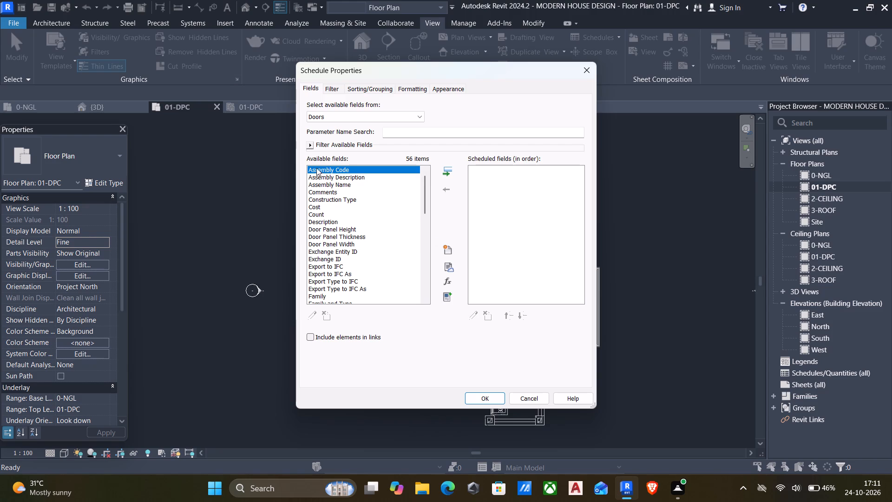
Look through the door schedule's filter, sorting, formatting and appearance settings and its available fields.
left_click(308, 88)
left_click(330, 87)
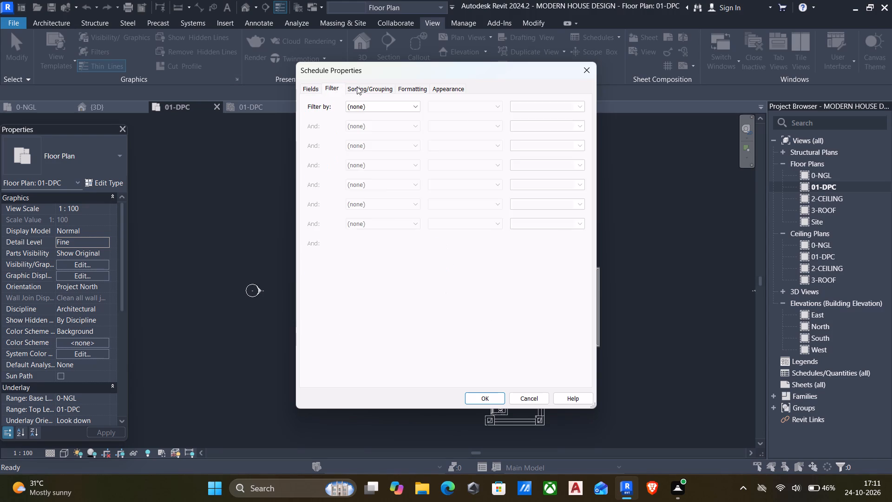
left_click(359, 86)
left_click(408, 90)
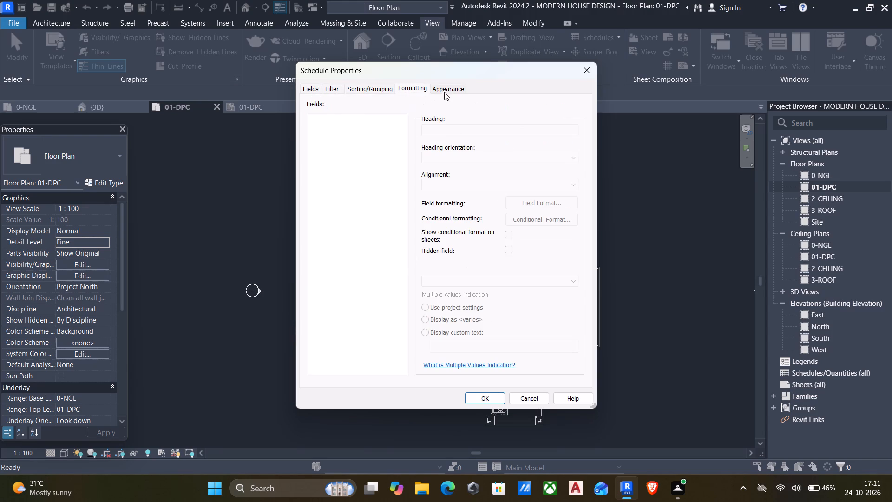
left_click(445, 92)
left_click(313, 88)
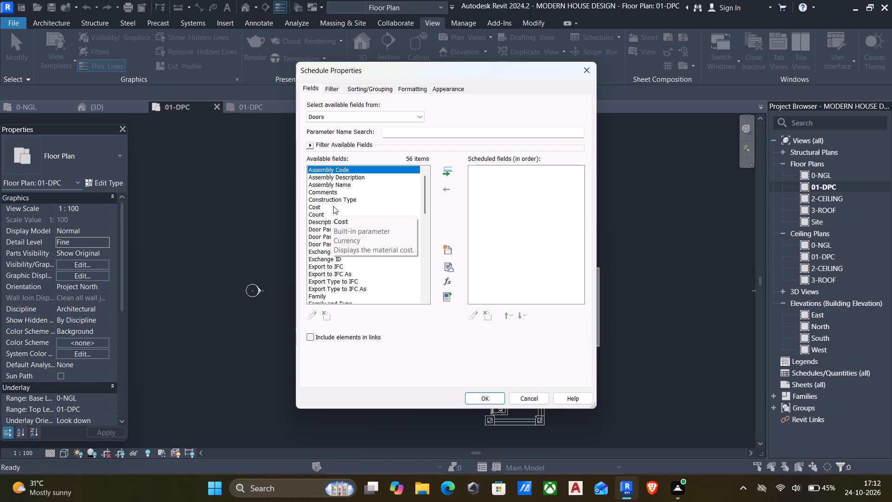
scroll(333, 206, "down", 3)
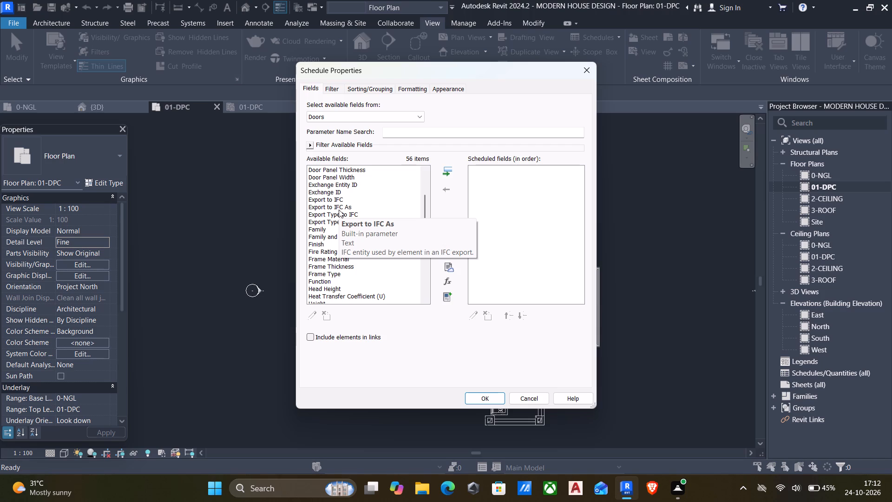
scroll(332, 212, "up", 10)
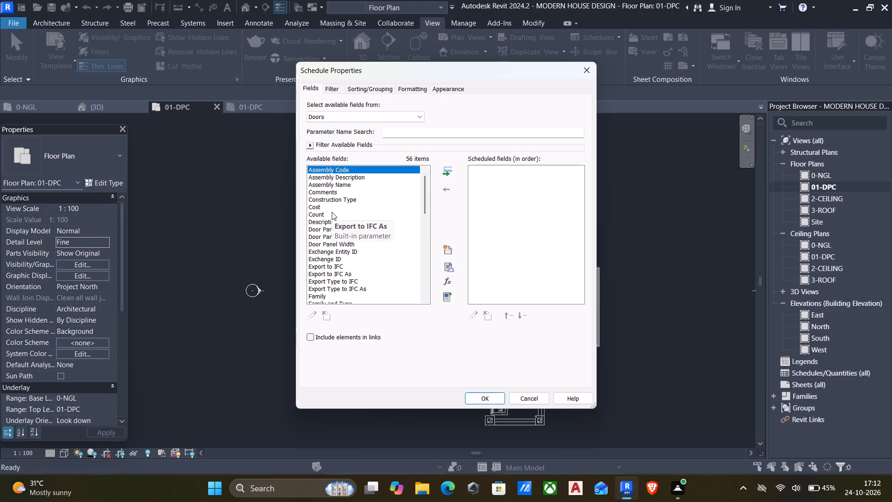
scroll(332, 212, "up", 7)
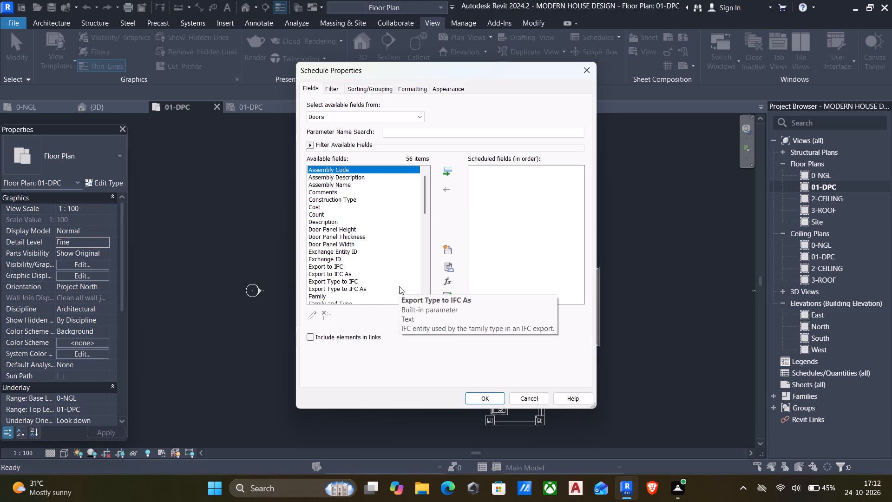
Add all available door fields to the schedule, with Width first, and generate the schedule.
left_click_drag(399, 286, 334, 165)
scroll(353, 252, "down", 2)
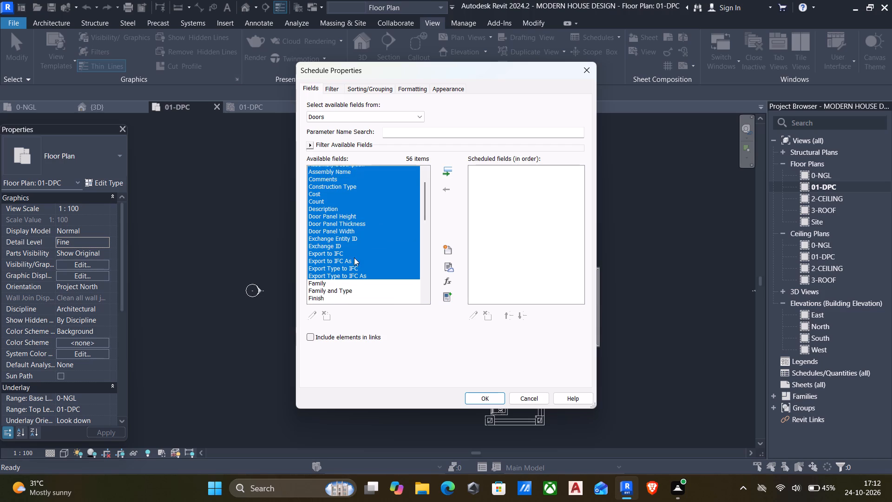
scroll(354, 258, "down", 20)
scroll(354, 258, "down", 7)
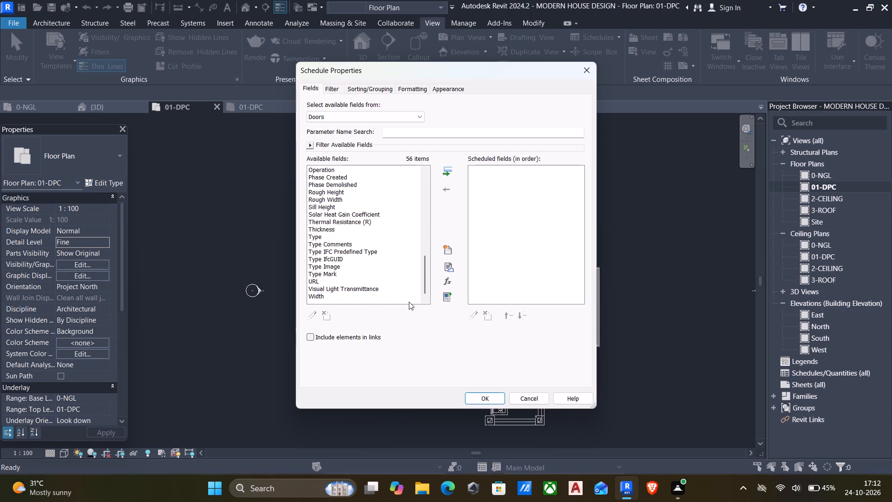
left_click_drag(409, 302, 369, 246)
left_click(405, 299)
left_click_drag(405, 300, 373, 270)
left_click_drag(400, 295, 371, 253)
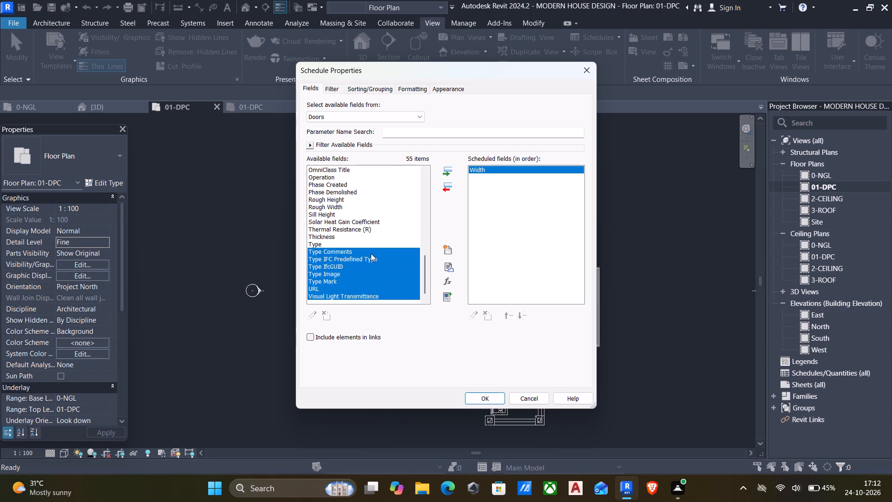
left_click_drag(371, 253, 322, 158)
scroll(371, 253, "up", 6)
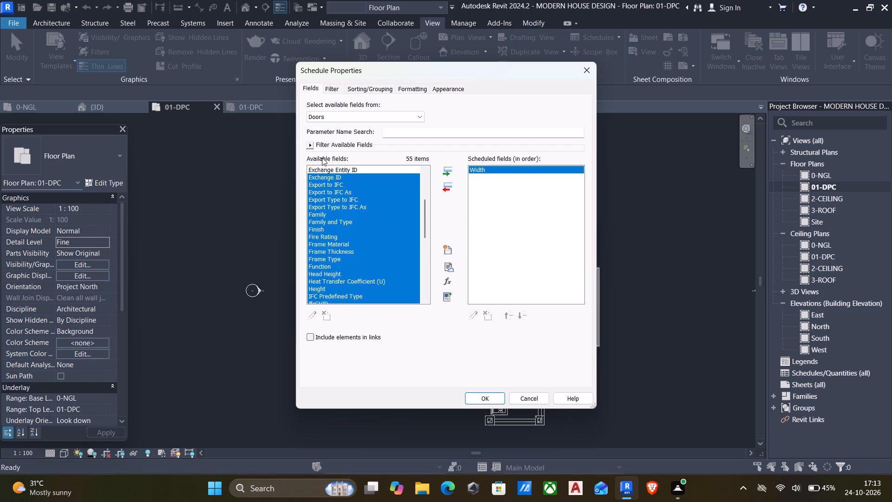
left_click_drag(322, 158, 313, 145)
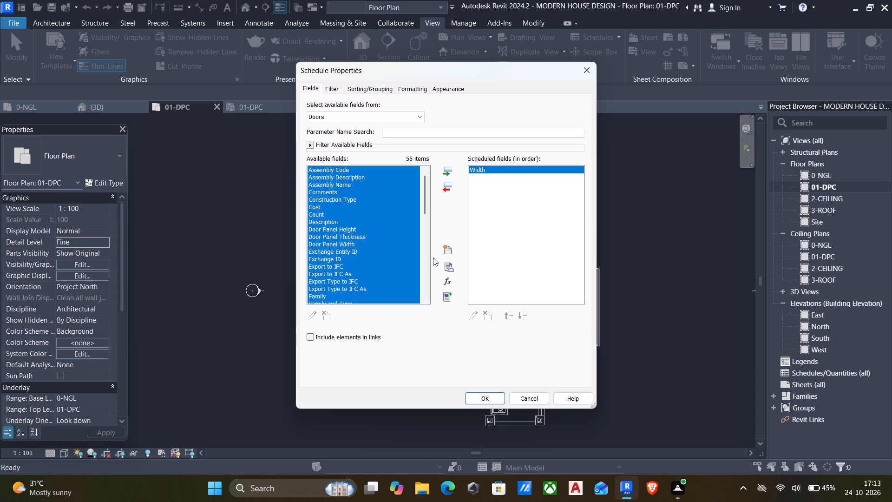
left_click(446, 172)
scroll(506, 237, "up", 20)
scroll(506, 237, "up", 9)
scroll(491, 240, "down", 3)
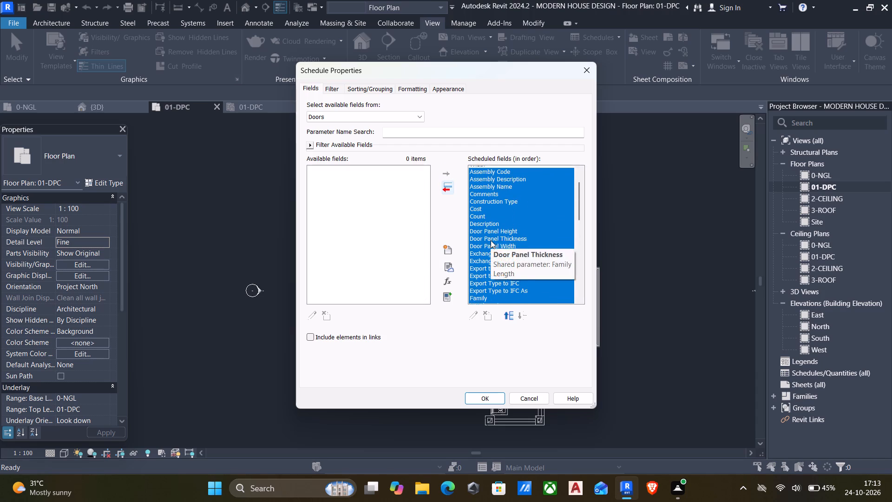
scroll(491, 240, "down", 20)
scroll(491, 240, "down", 13)
left_click(403, 249)
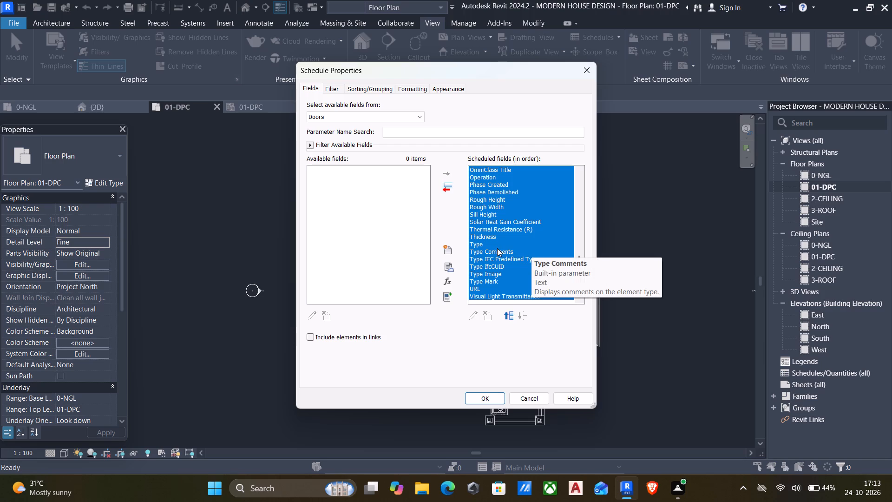
left_click(483, 397)
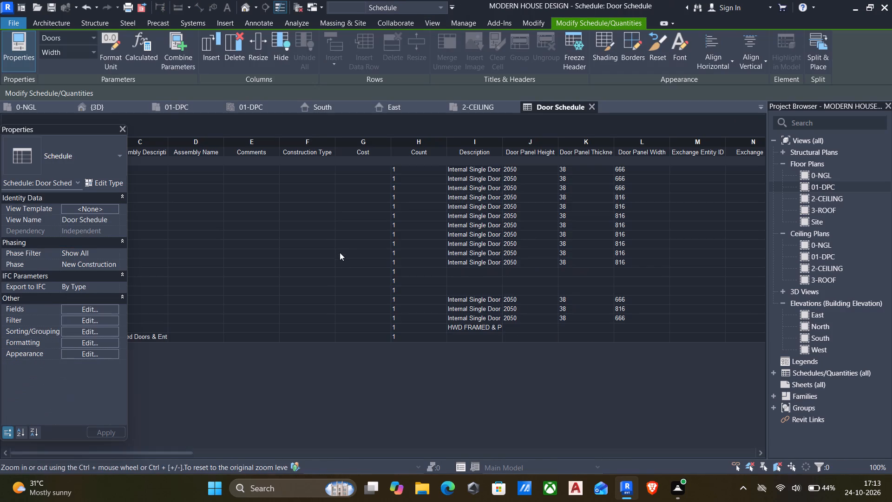
Look across the generated door schedule's columns and rows to review the door data.
middle_click_drag(319, 281, 473, 281)
scroll(472, 281, "down", 4)
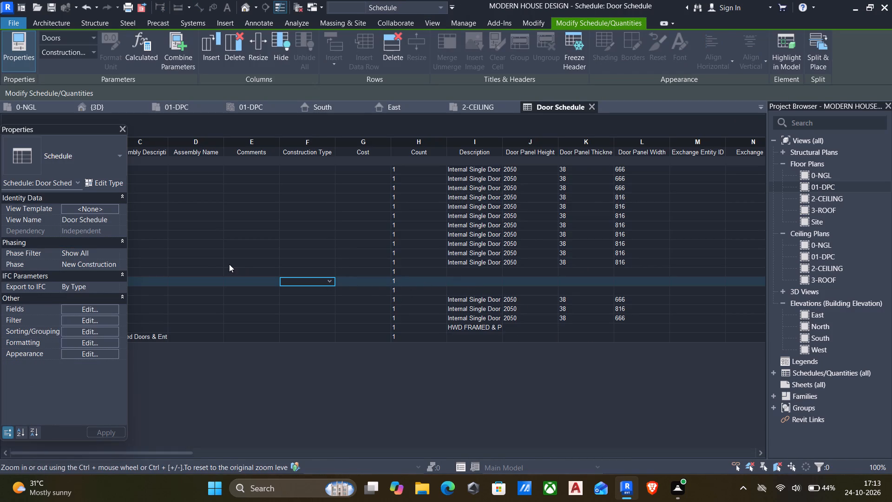
scroll(244, 188, "down", 4)
scroll(252, 367, "down", 7)
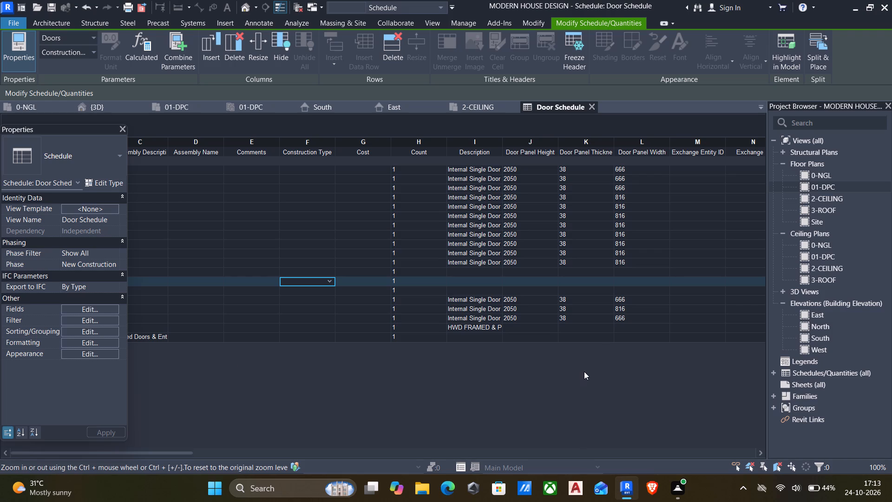
key("Right")
key("Right")
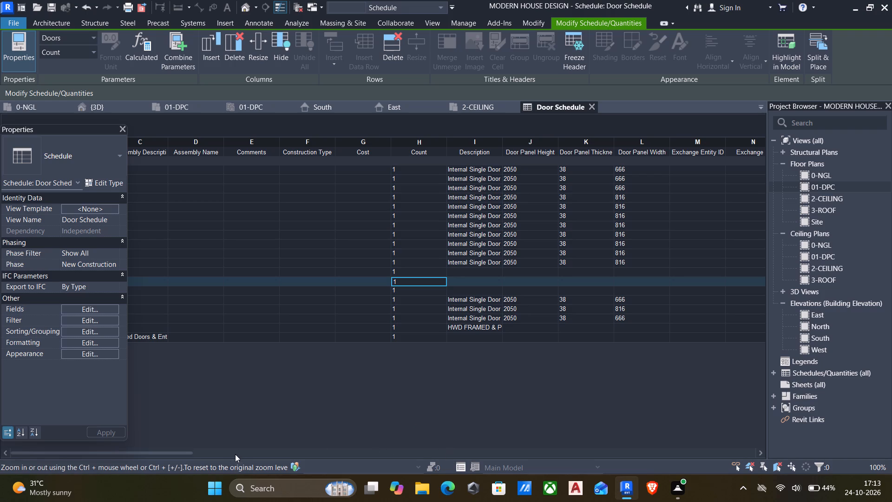
left_click_drag(175, 451, 632, 413)
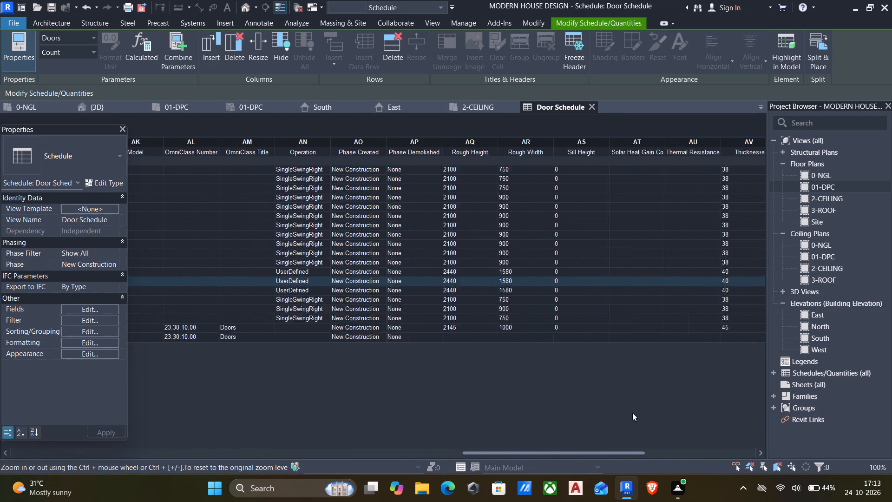
left_click_drag(632, 413, 130, 406)
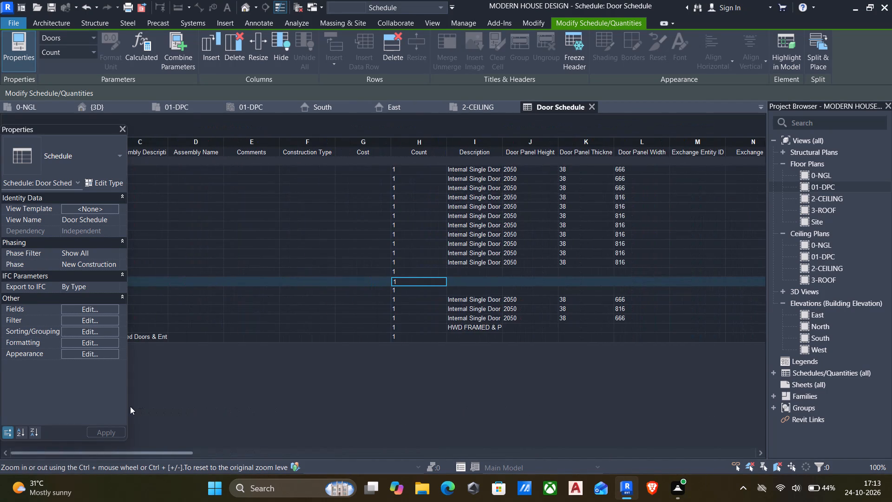
left_click_drag(130, 406, 139, 403)
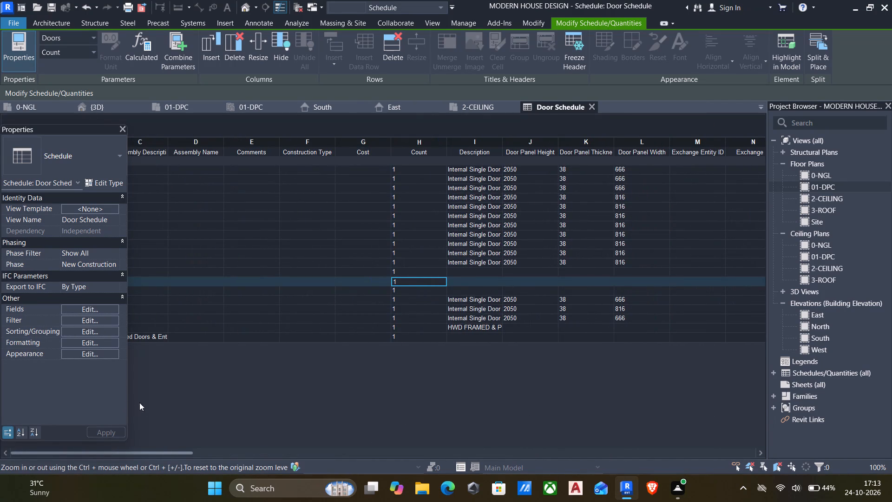
left_click_drag(139, 403, 203, 408)
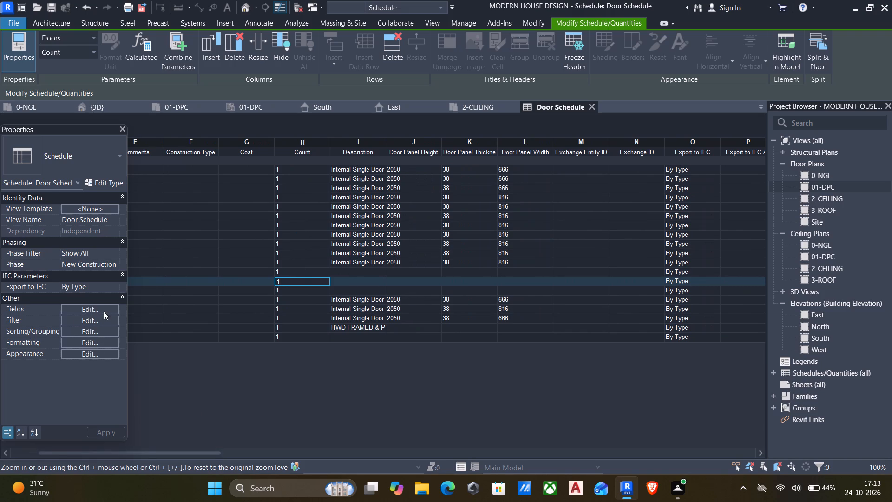
Reopen the door schedule's field settings and remove all scheduled fields at once.
left_click(100, 311)
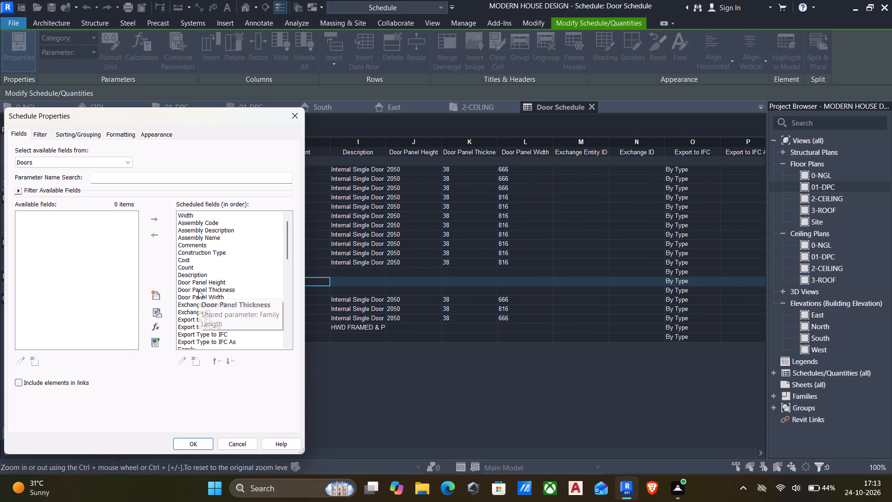
scroll(211, 251, "up", 6)
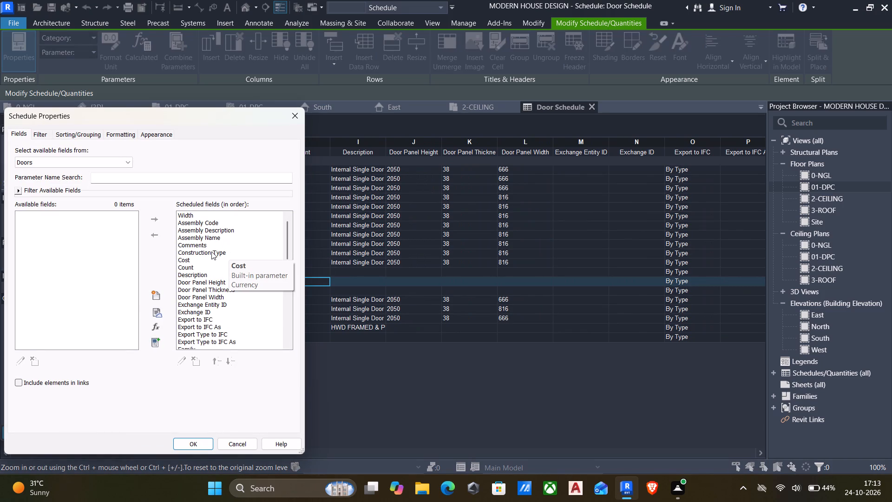
scroll(211, 251, "up", 4)
scroll(282, 319, "down", 12)
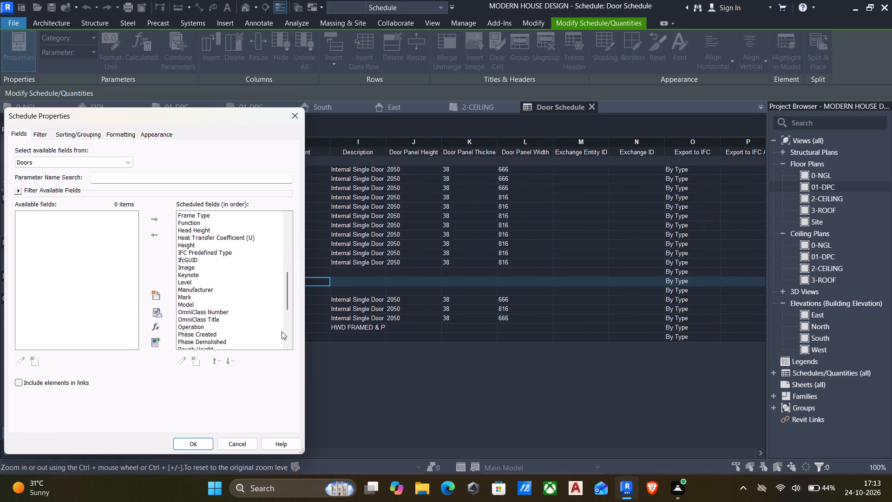
scroll(282, 331, "down", 20)
scroll(282, 331, "down", 1)
left_click_drag(275, 343, 243, 286)
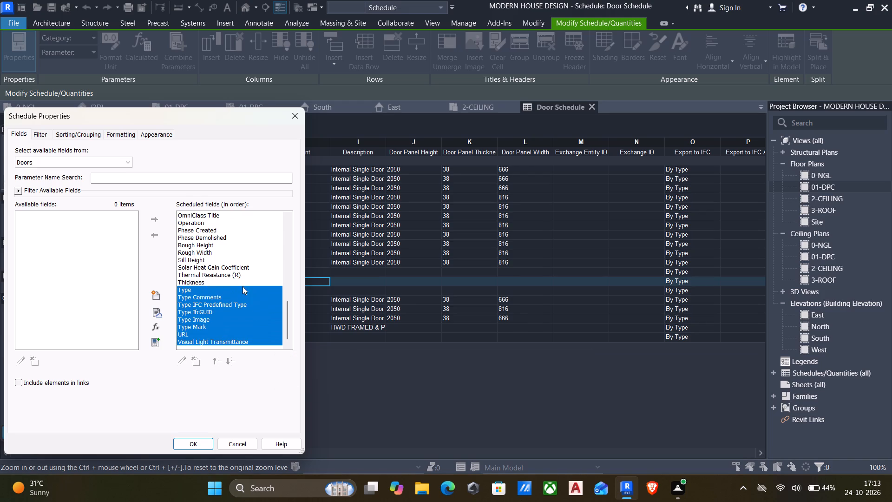
left_click_drag(243, 286, 207, 182)
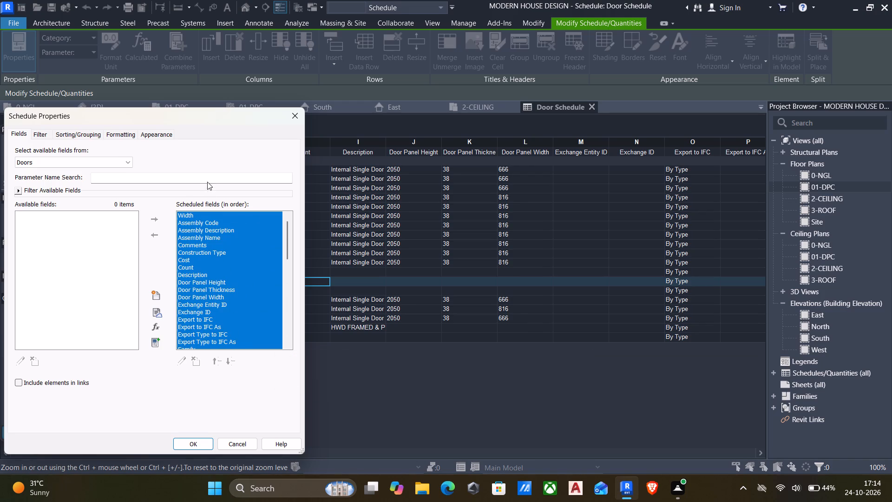
left_click_drag(207, 182, 207, 180)
left_click(157, 237)
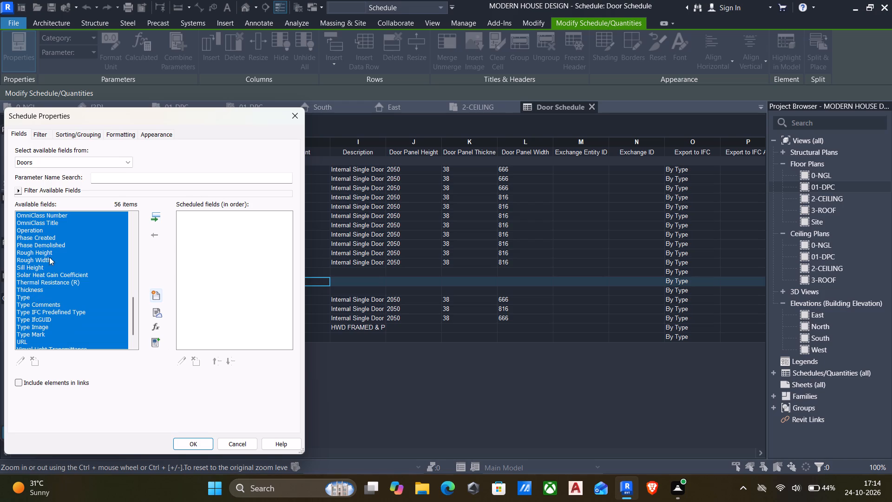
Find the Height field among the available door fields and add it as the first scheduled field.
left_click(34, 251)
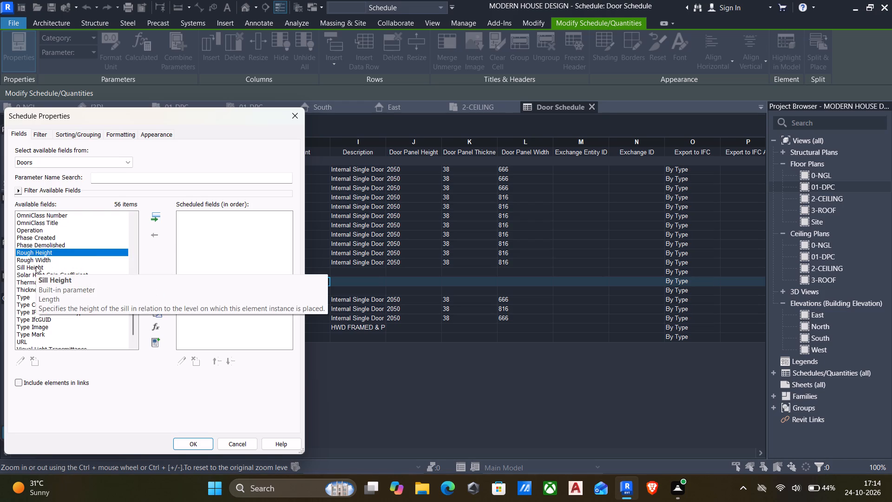
scroll(36, 266, "up", 9)
scroll(38, 266, "down", 2)
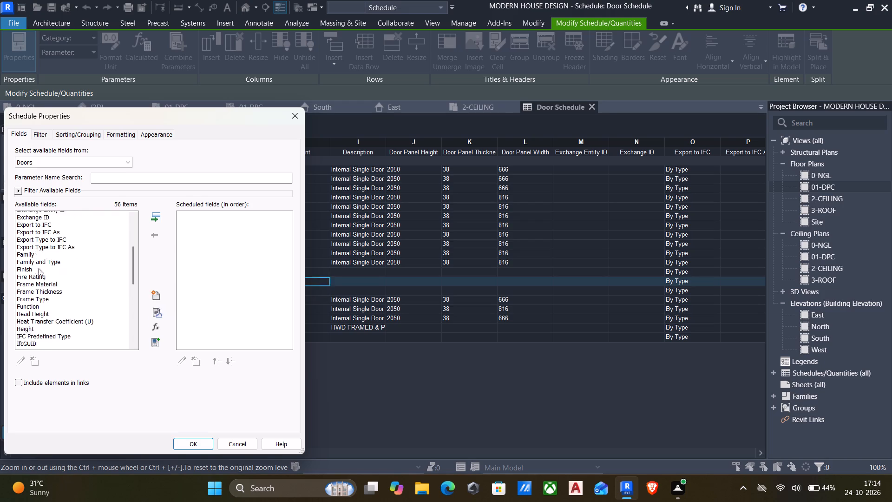
scroll(39, 268, "down", 1)
scroll(33, 270, "up", 14)
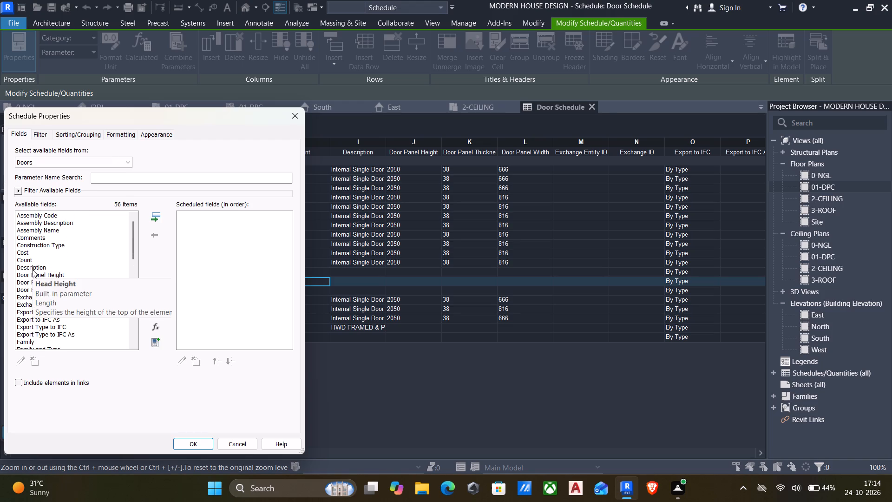
scroll(32, 265, "up", 5)
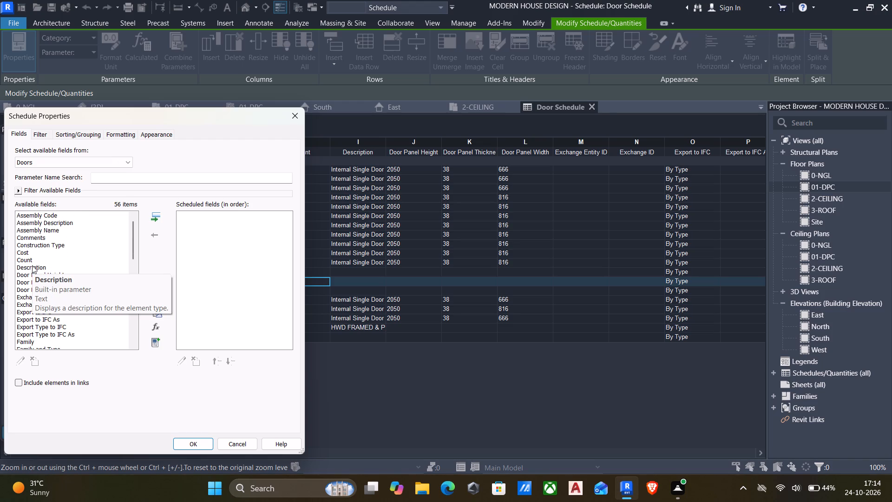
scroll(33, 269, "down", 3)
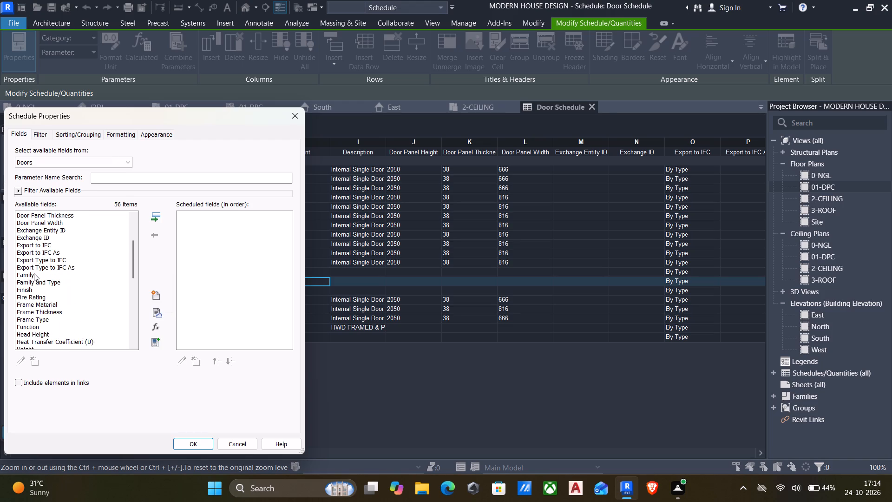
scroll(34, 273, "down", 4)
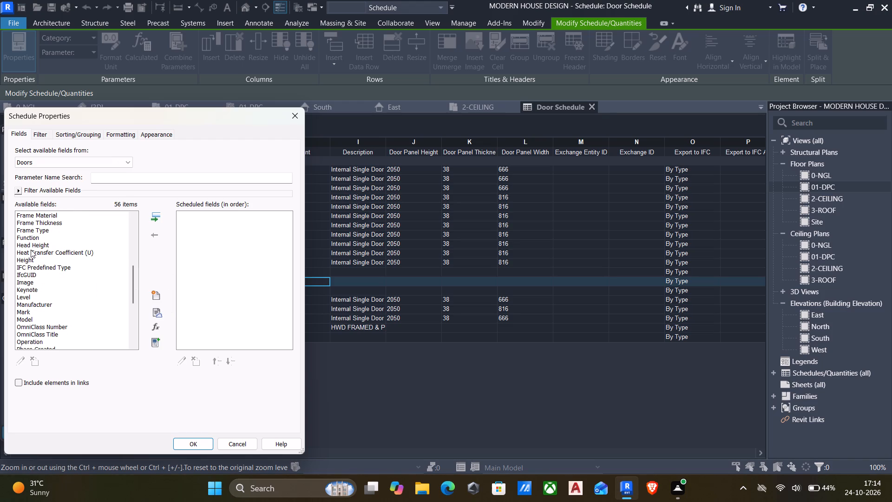
left_click(26, 260)
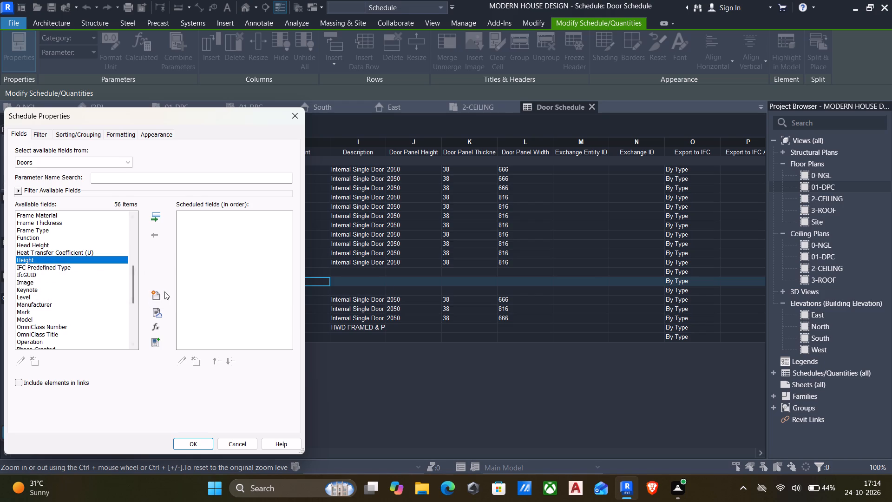
left_click(153, 222)
Add the Level, Sill Height and Width fields to the schedule after Height, in that order.
scroll(56, 284, "down", 2)
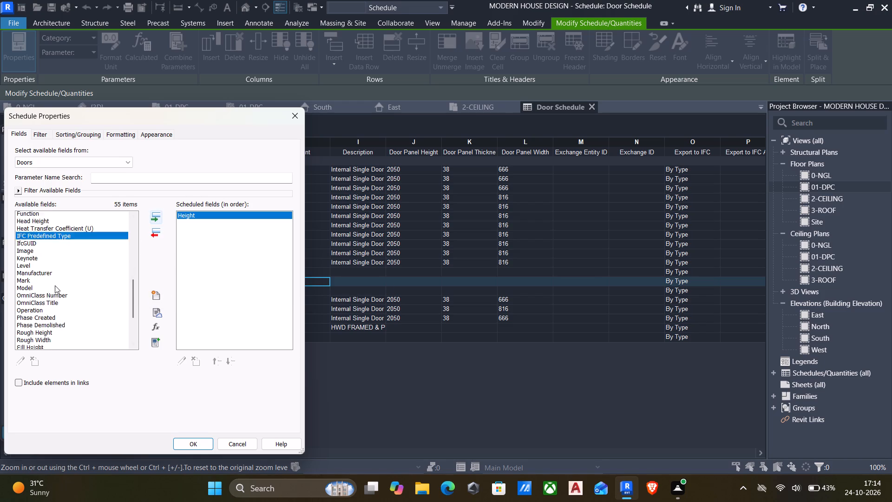
scroll(55, 285, "down", 2)
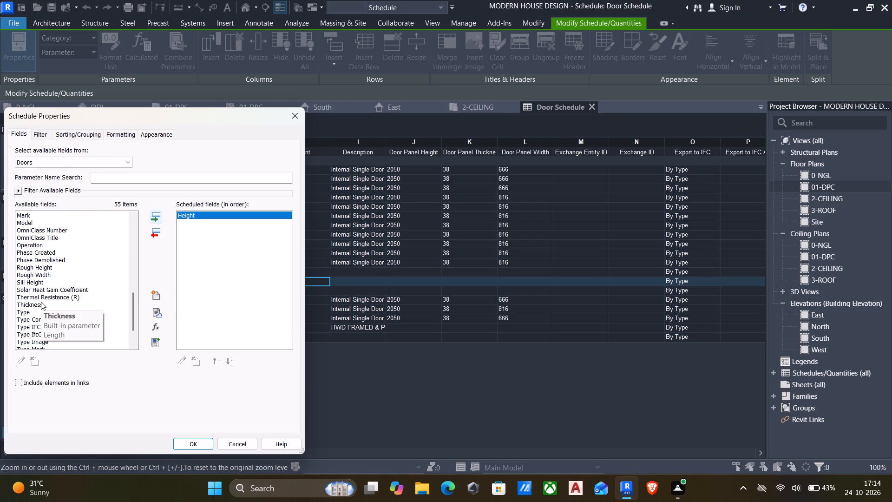
scroll(41, 302, "up", 4)
left_click(33, 294)
left_click(31, 290)
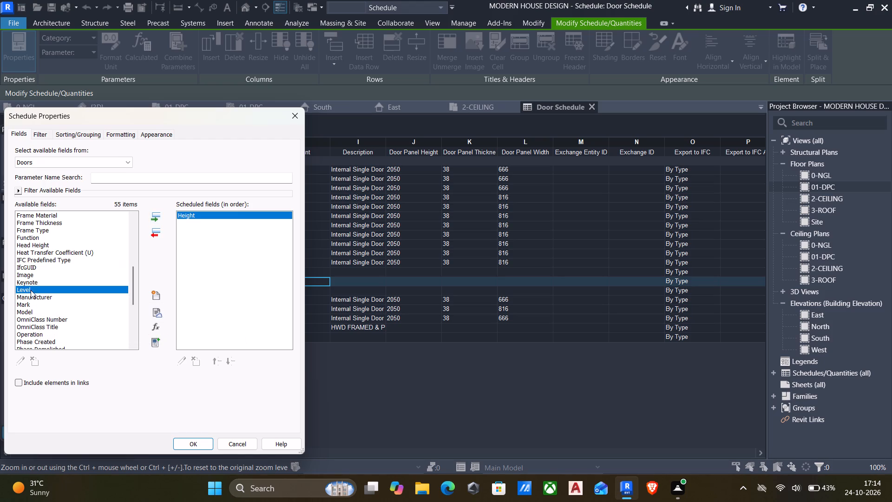
left_click(154, 215)
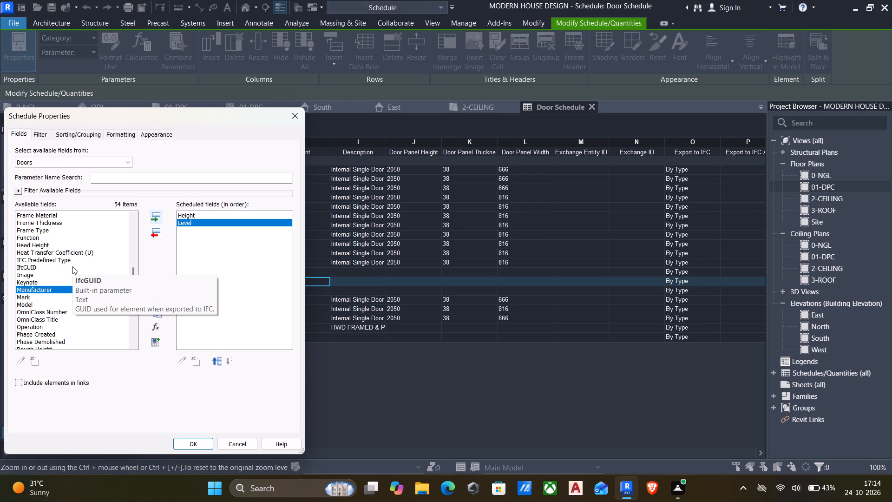
scroll(26, 297, "down", 7)
left_click(29, 251)
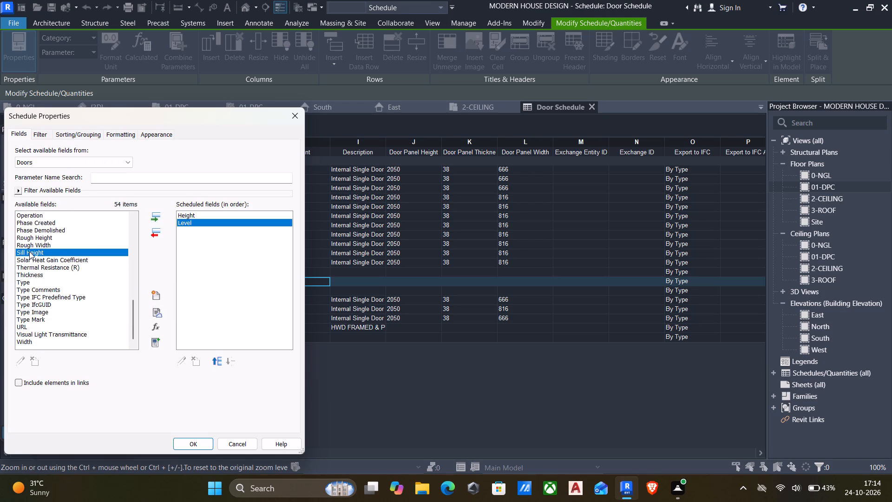
left_click(154, 221)
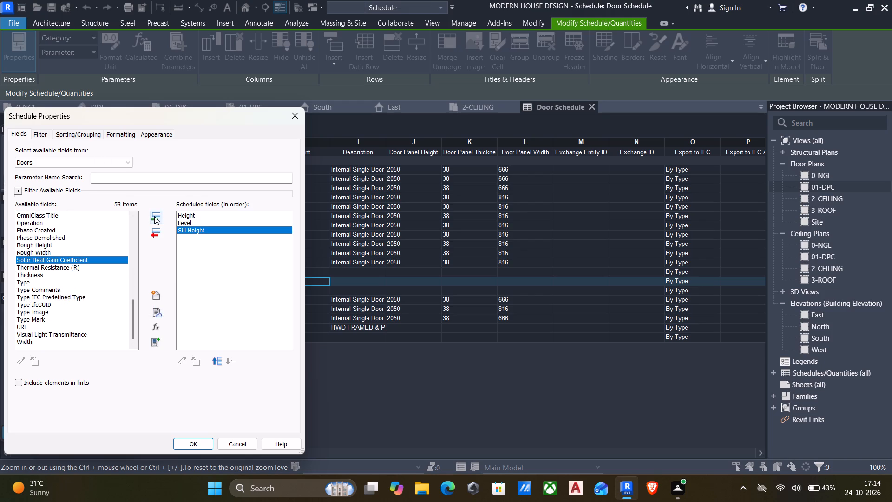
scroll(132, 240, "down", 12)
scroll(54, 298, "down", 10)
left_click(24, 340)
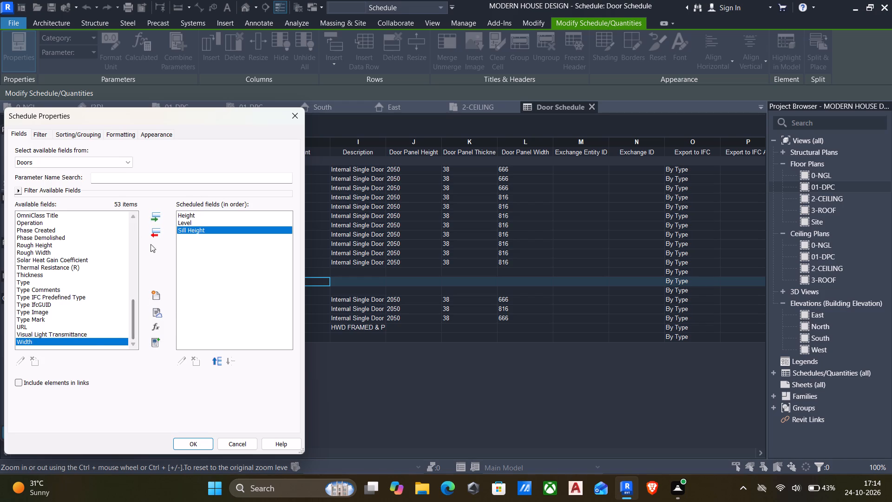
left_click(155, 218)
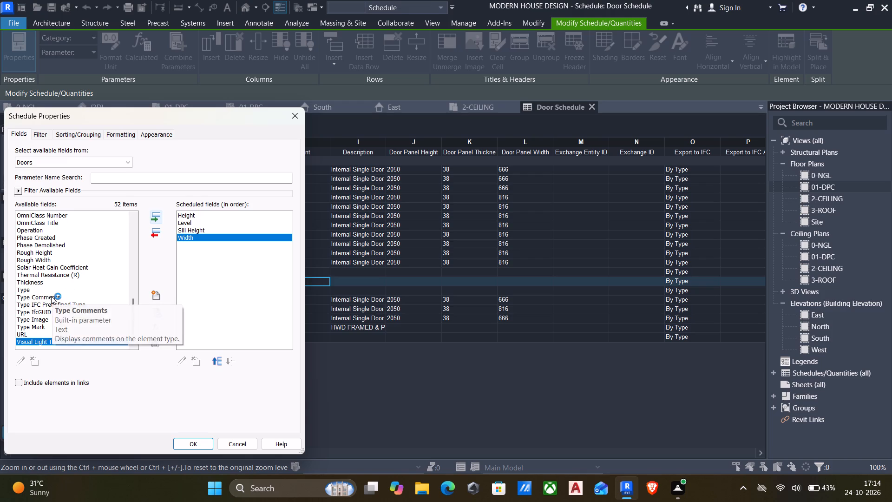
Add the Head Height and Count fields after Width and apply the reduced field list to the door schedule.
scroll(29, 270, "up", 7)
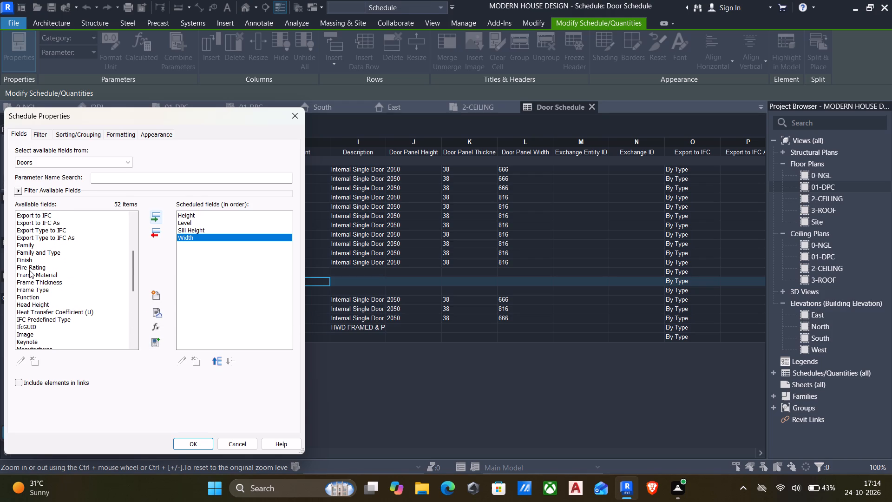
left_click(27, 306)
left_click(152, 220)
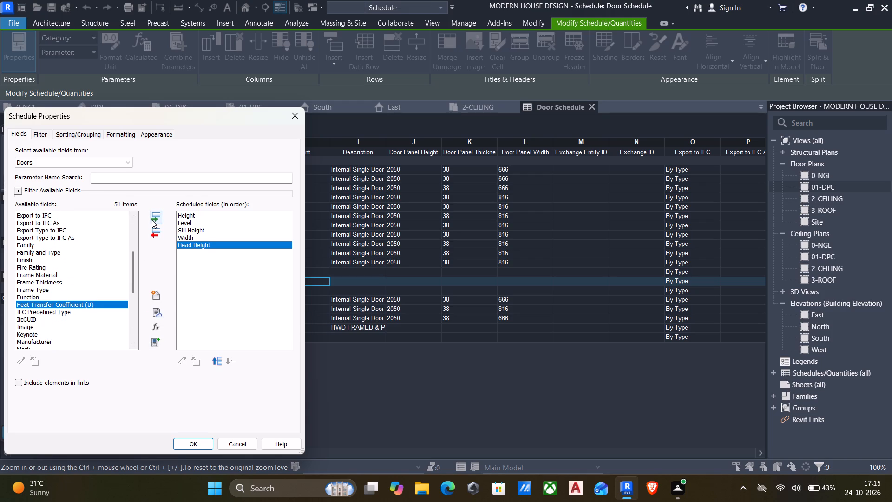
scroll(74, 306, "down", 7)
scroll(73, 306, "up", 10)
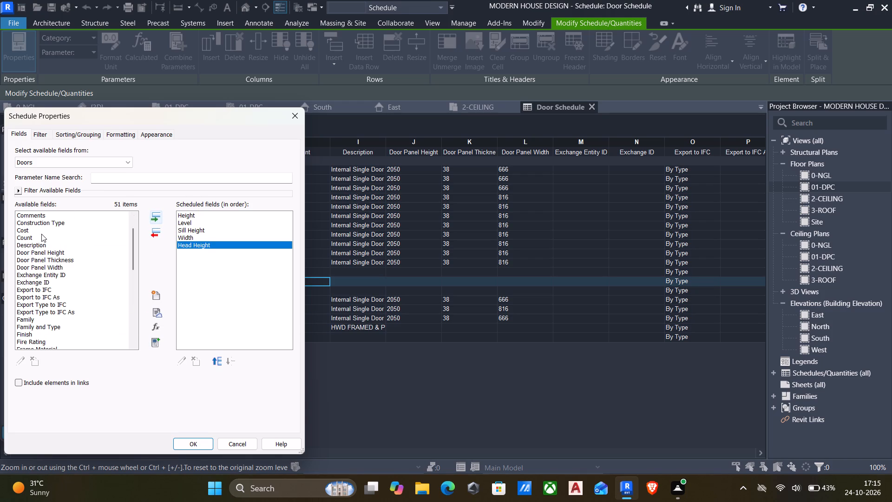
left_click(41, 234)
left_click(154, 219)
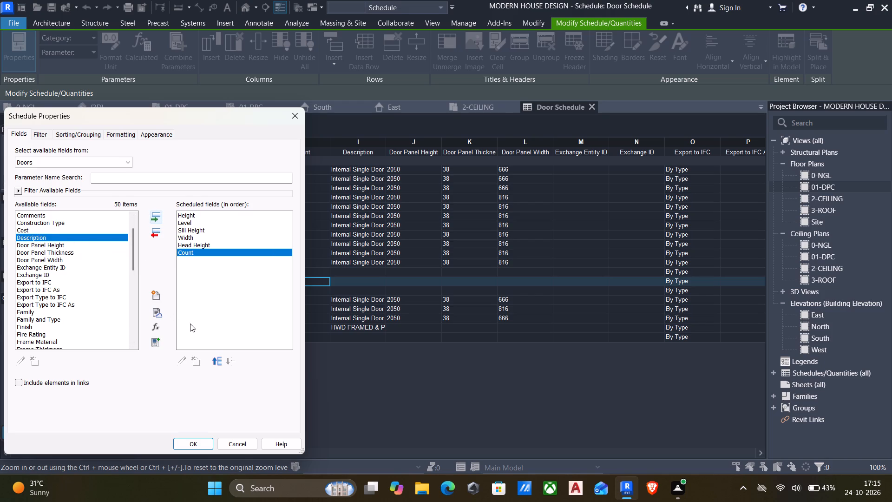
left_click(203, 446)
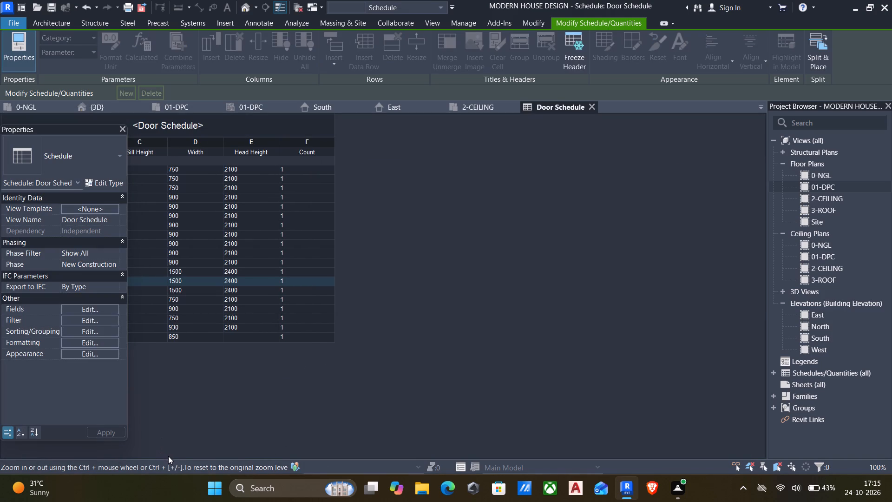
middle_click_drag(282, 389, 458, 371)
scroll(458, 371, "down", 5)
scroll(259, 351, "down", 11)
Move the floating Properties palette off the door schedule into the empty area beside the Project Browser.
left_click_drag(45, 127, 44, 141)
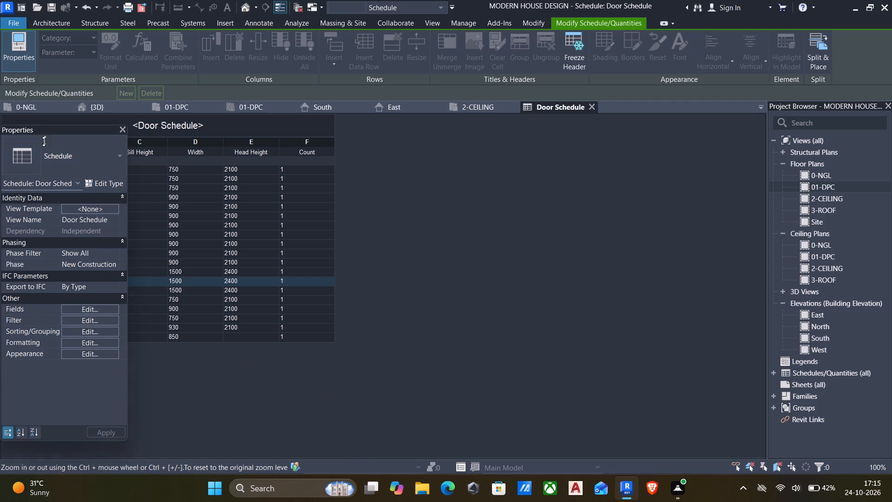
left_click_drag(44, 141, 51, 200)
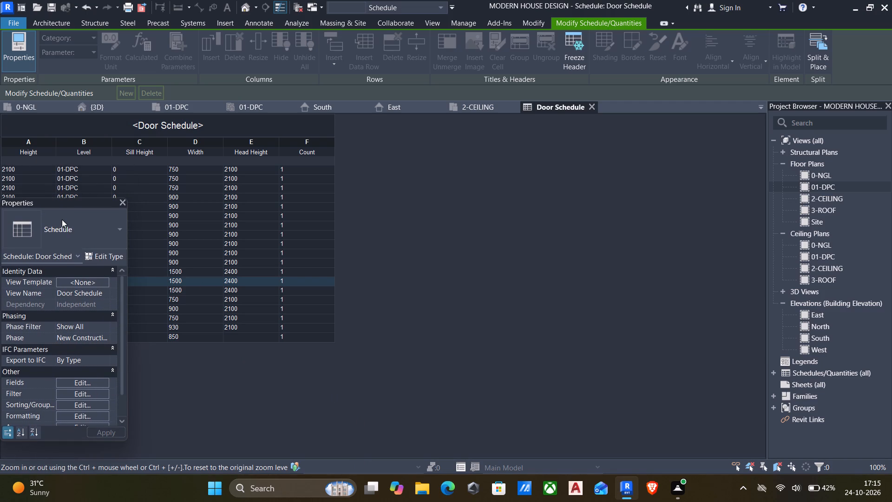
left_click_drag(0, 183, 8, 180)
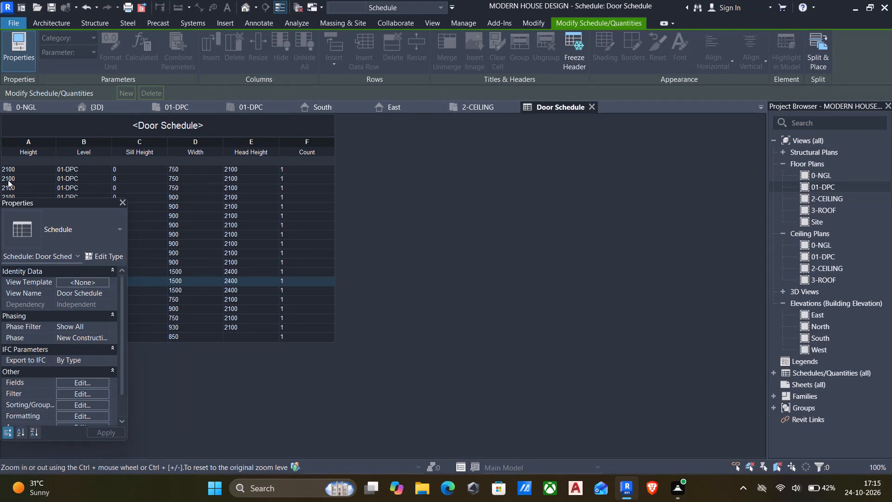
left_click_drag(8, 180, 14, 178)
scroll(482, 326, "down", 6)
middle_click_drag(276, 425, 337, 410)
scroll(339, 407, "down", 4)
left_click_drag(51, 204, 104, 219)
left_click_drag(104, 219, 697, 238)
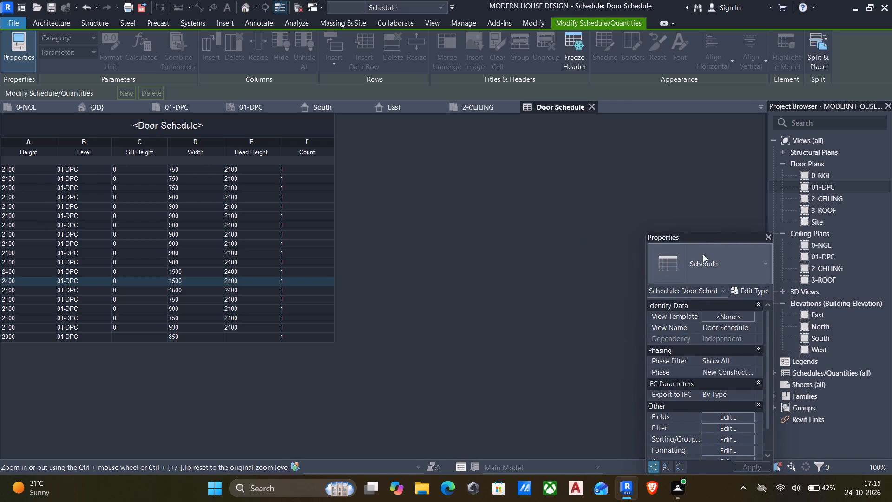
left_click_drag(718, 234, 661, 118)
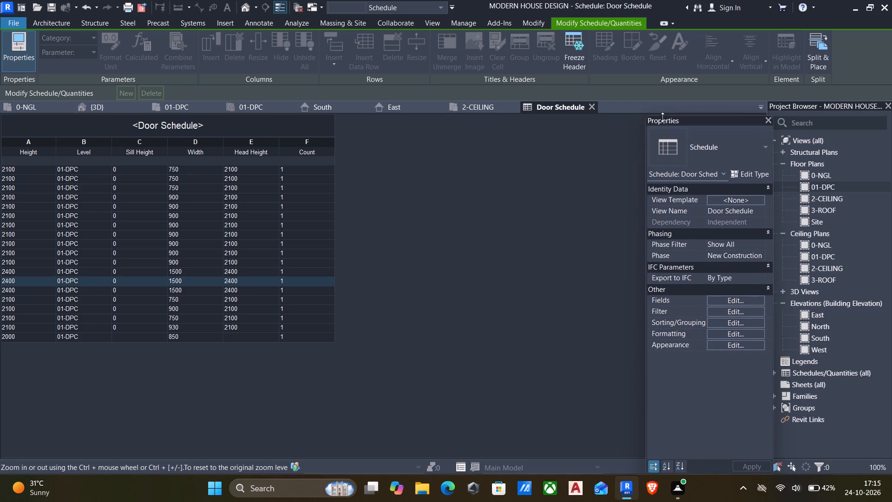
left_click_drag(728, 122, 704, 129)
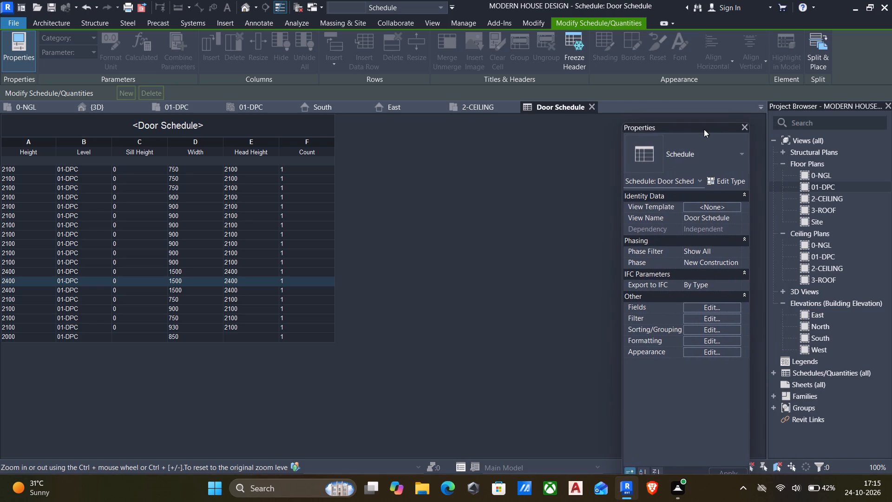
left_click_drag(704, 129, 693, 118)
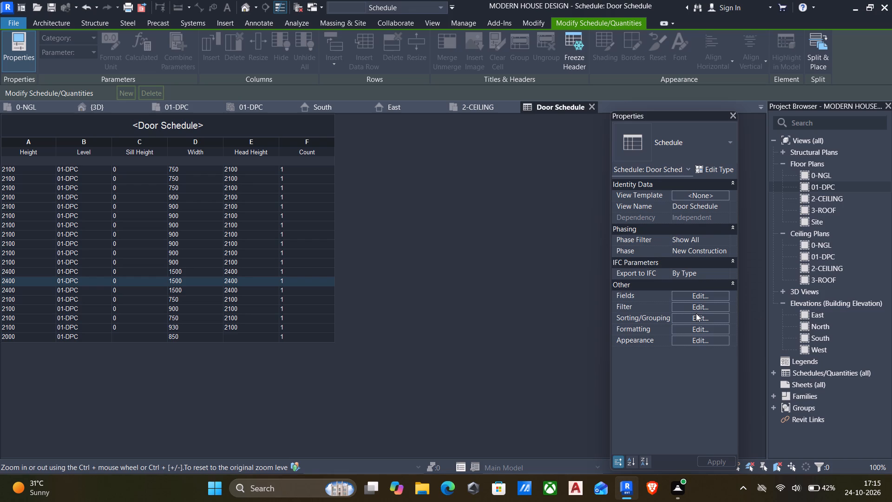
Open the door schedule's field settings and move Level ahead of Height as the first scheduled field.
left_click(694, 293)
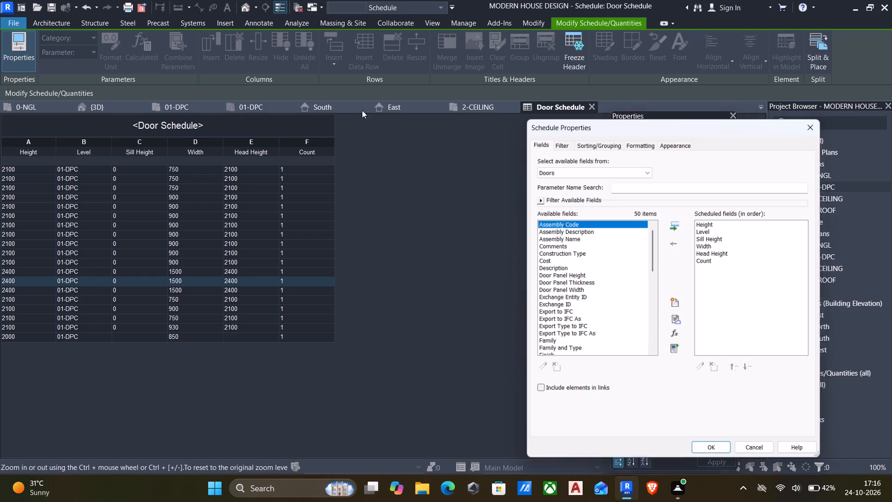
left_click(708, 228)
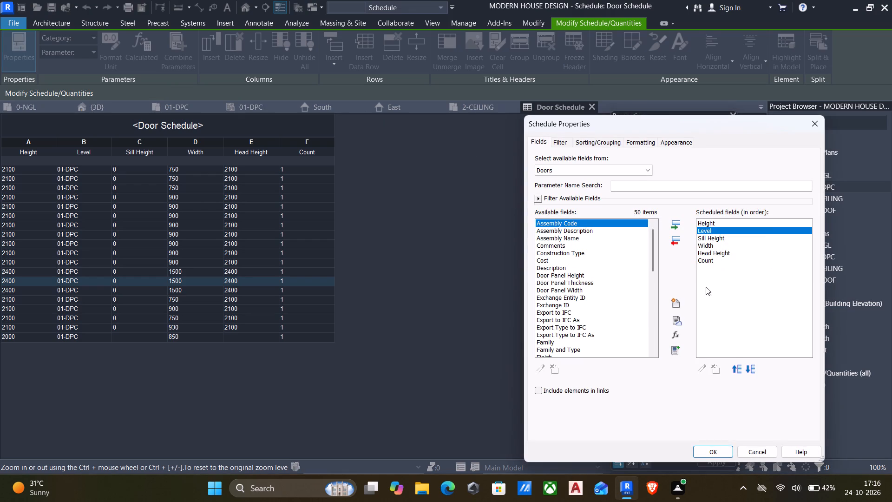
left_click(736, 365)
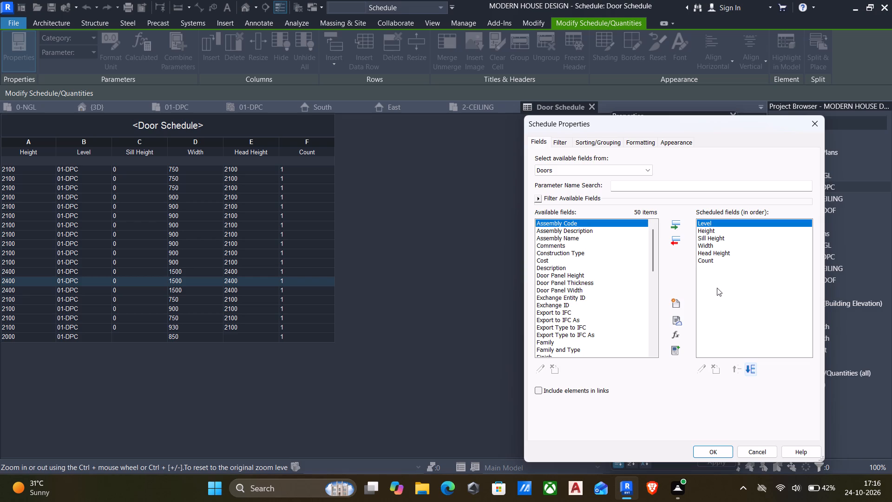
Remove the Head Height, Count and Sill Height fields from the door schedule and apply the shortened field list.
left_click(709, 253)
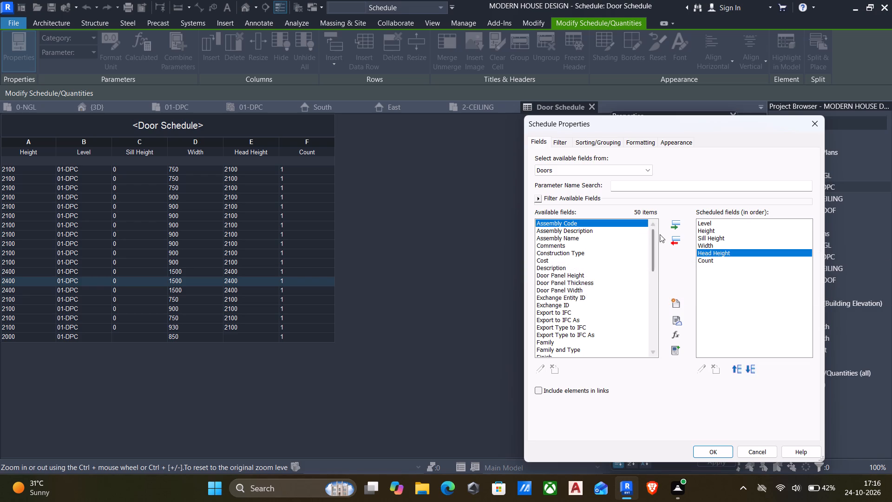
left_click(675, 240)
left_click(675, 241)
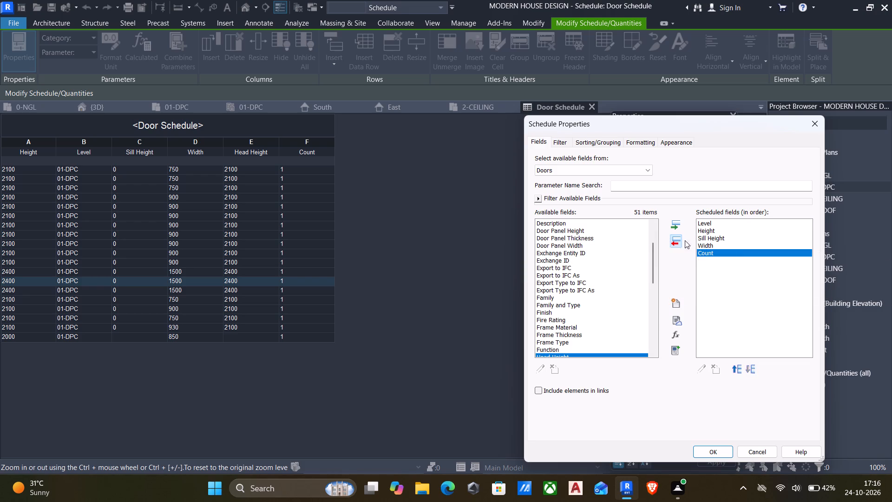
left_click(706, 239)
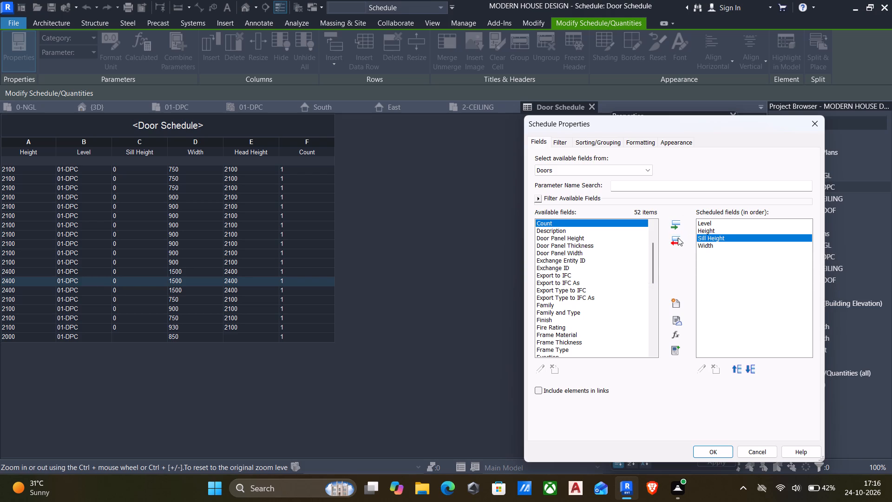
left_click(678, 241)
left_click(714, 449)
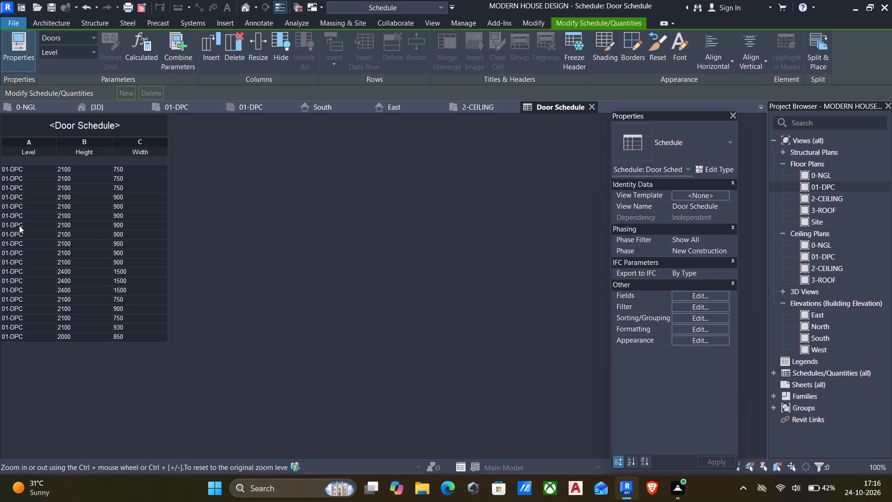
Look through the door schedule's field, filter, sorting, formatting and appearance settings, and close them without changes.
scroll(16, 202, "up", 5)
scroll(72, 231, "up", 3)
left_click(710, 307)
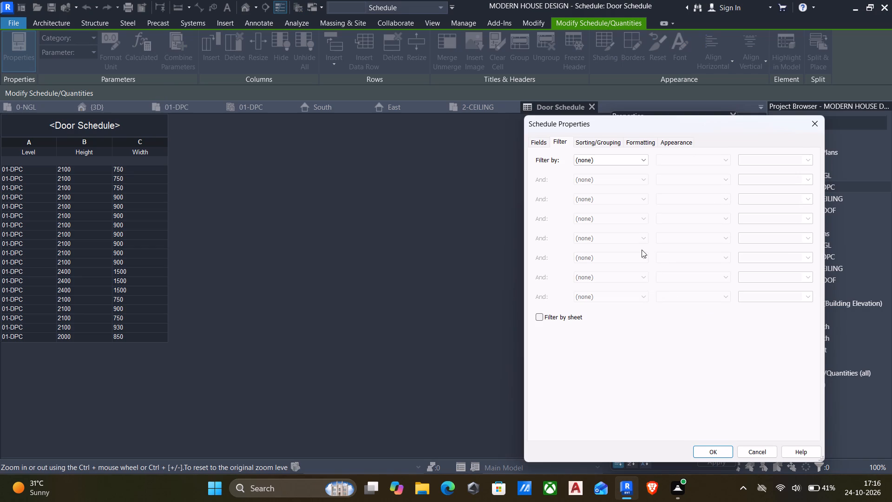
left_click(535, 141)
left_click(561, 142)
left_click(591, 143)
left_click(634, 144)
left_click(674, 144)
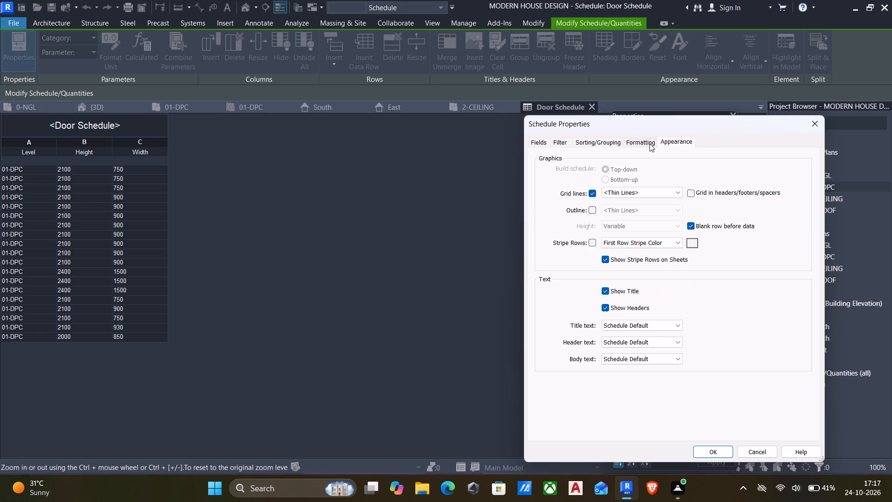
left_click(557, 140)
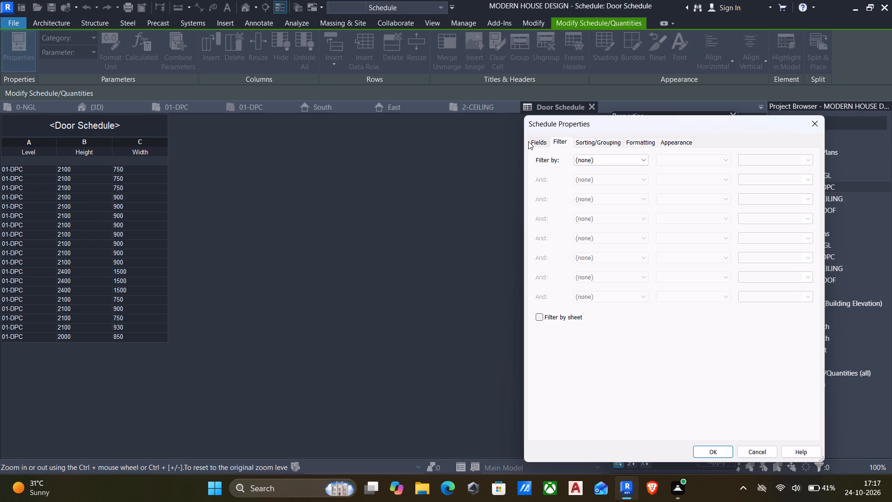
left_click(815, 127)
Filter the door schedule by Level equals 01-DPC and apply the filter.
left_click(719, 306)
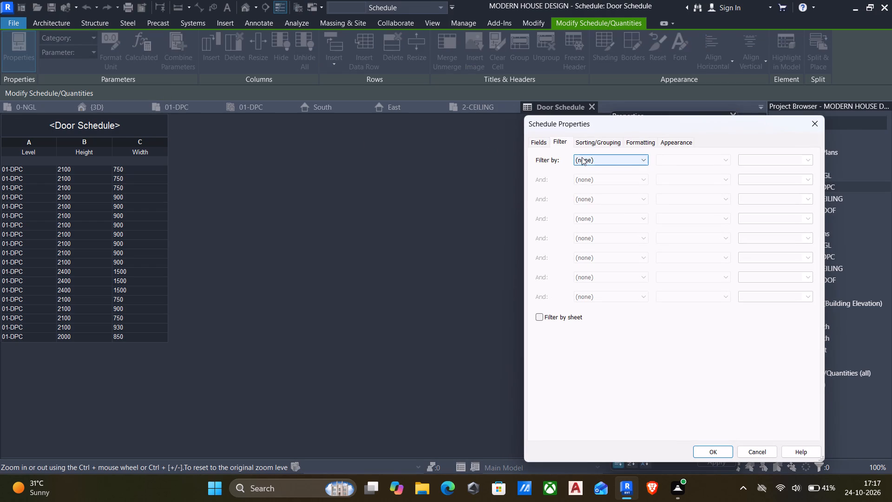
left_click(606, 157)
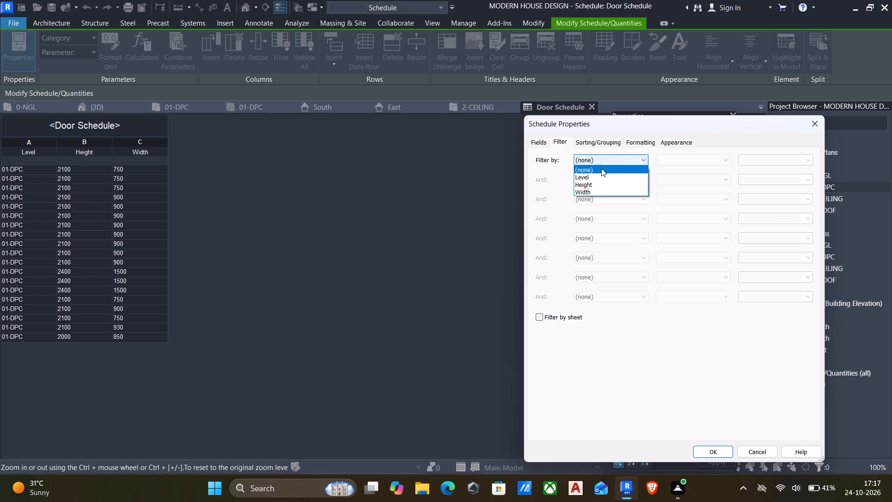
left_click(593, 178)
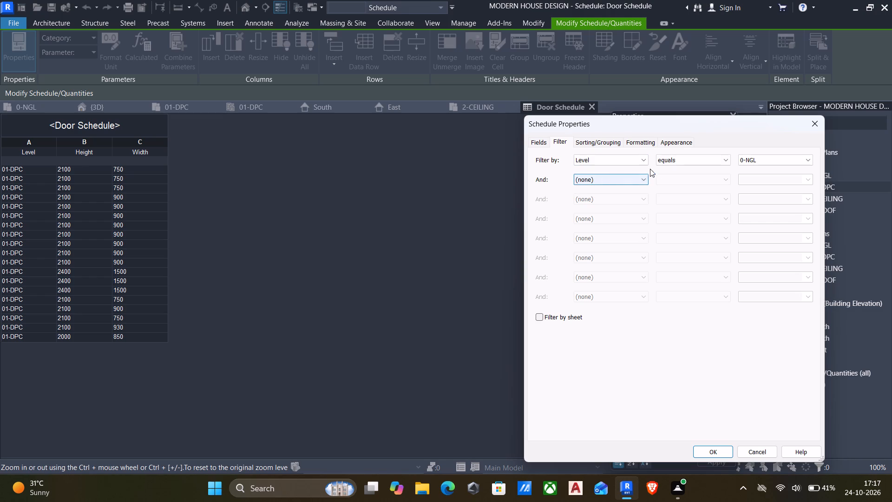
left_click(783, 156)
left_click(760, 174)
left_click(713, 450)
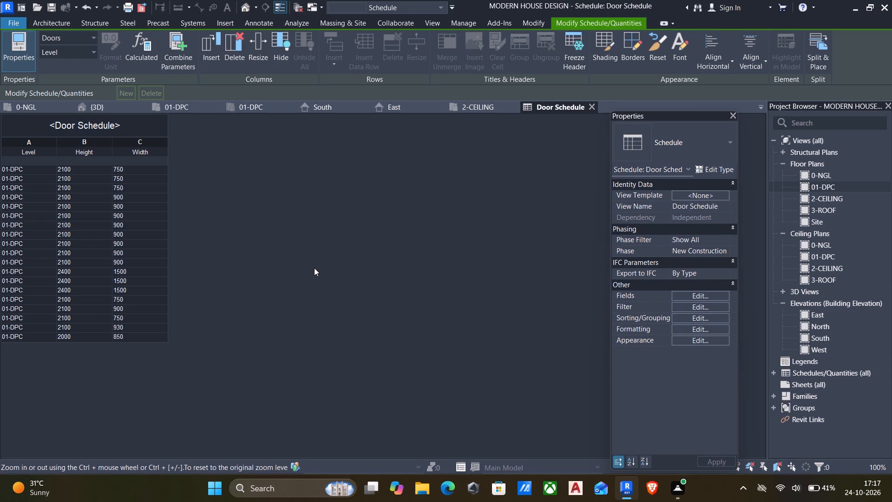
Reopen the door schedule's filter to review its rule, keeping Level as the filter field.
left_click(690, 307)
left_click(635, 160)
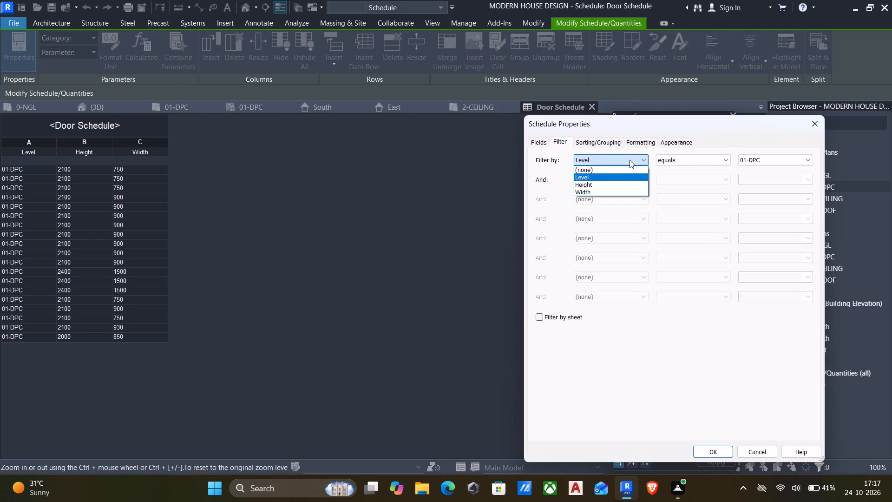
left_click(615, 180)
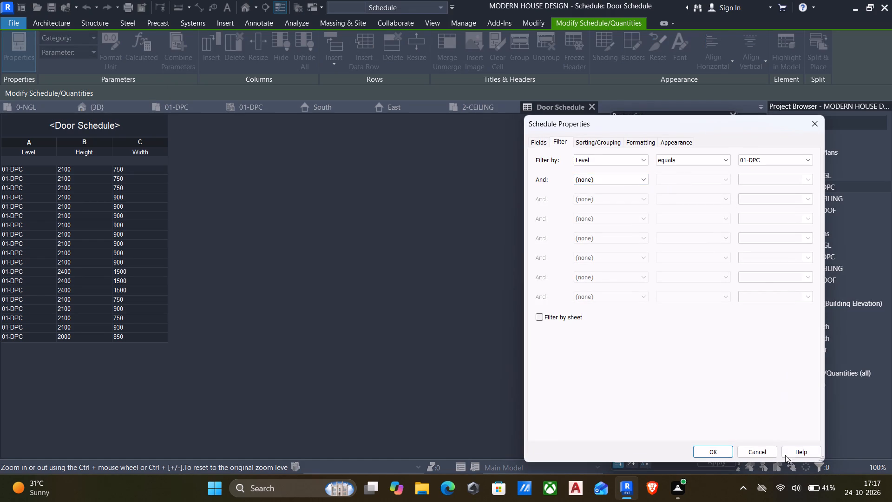
left_click(719, 452)
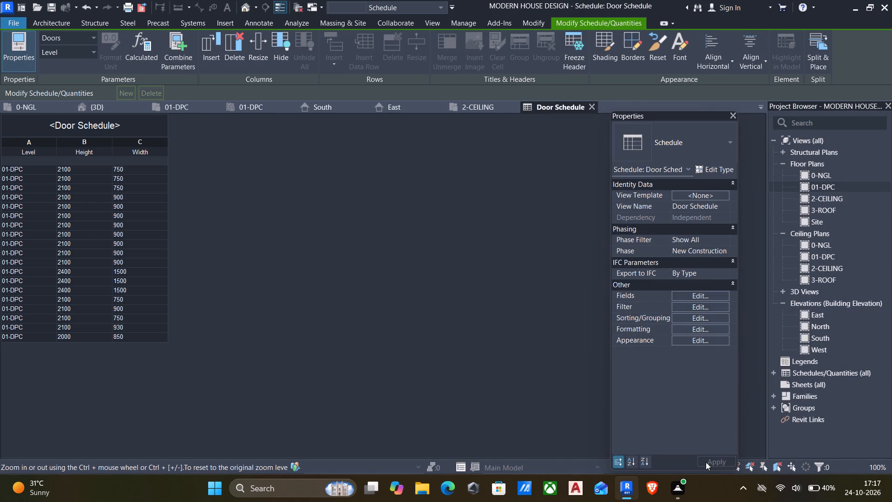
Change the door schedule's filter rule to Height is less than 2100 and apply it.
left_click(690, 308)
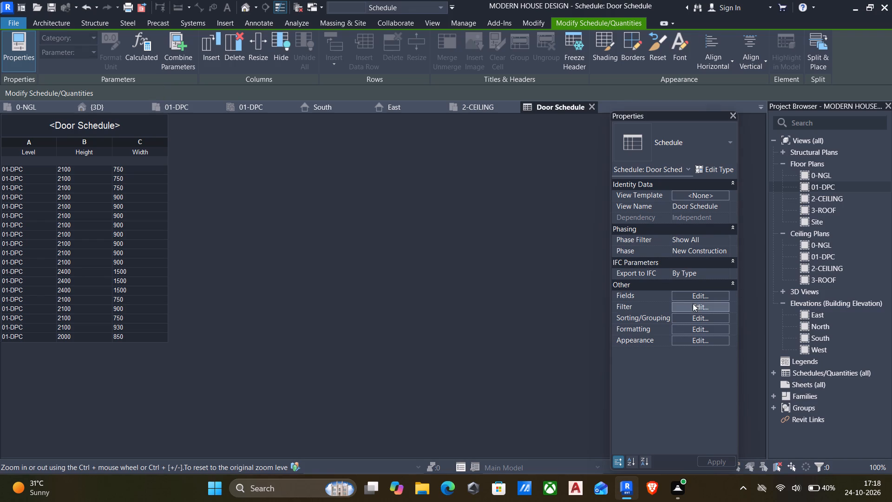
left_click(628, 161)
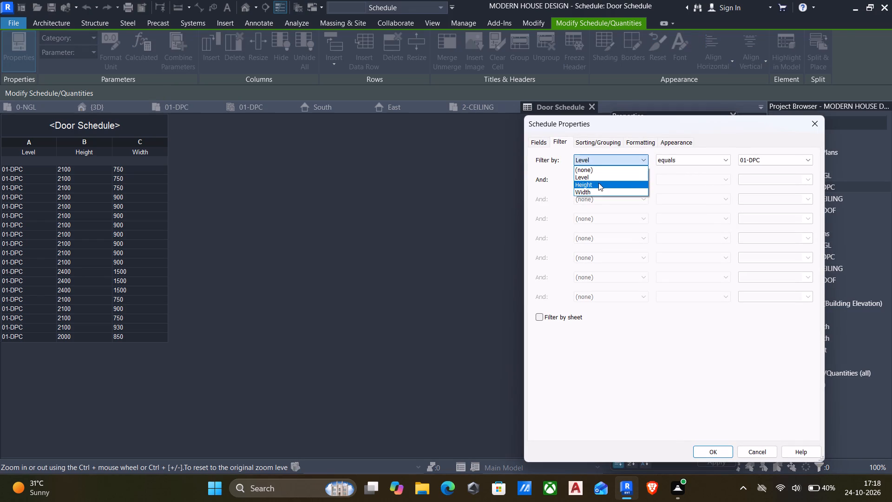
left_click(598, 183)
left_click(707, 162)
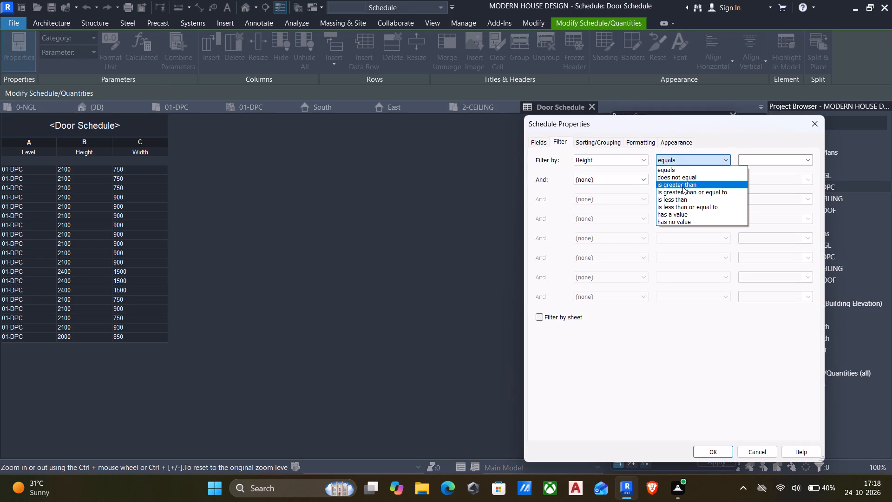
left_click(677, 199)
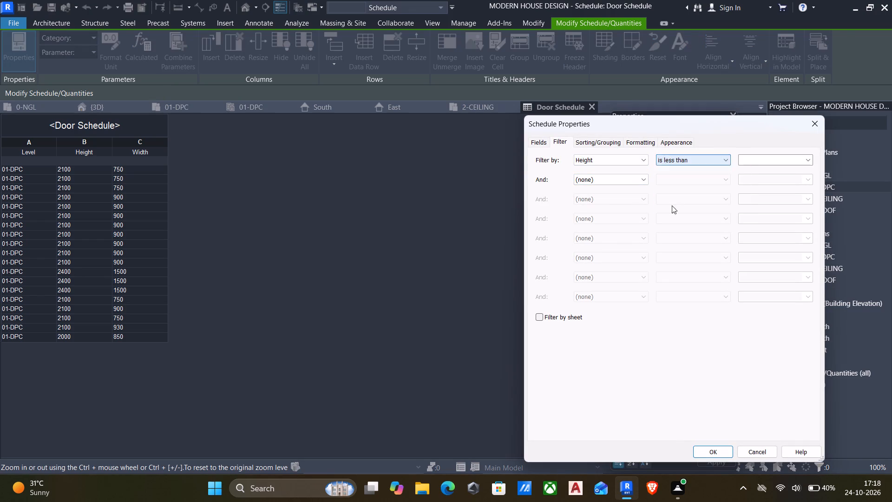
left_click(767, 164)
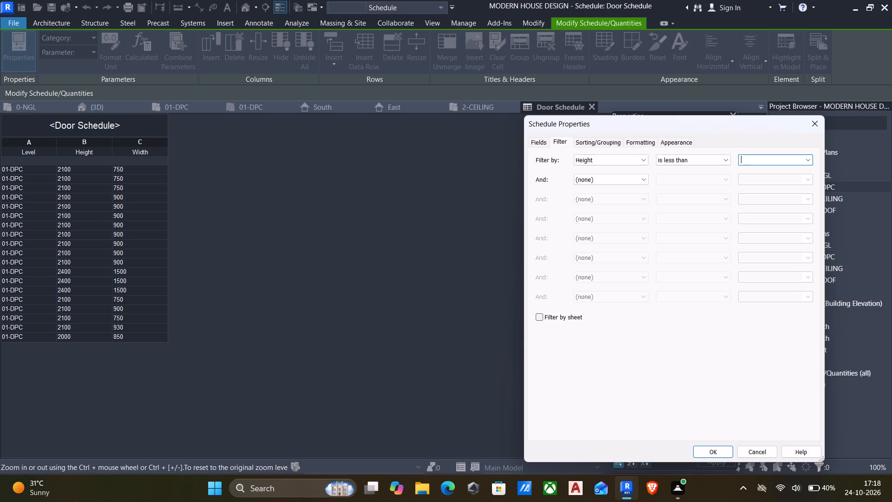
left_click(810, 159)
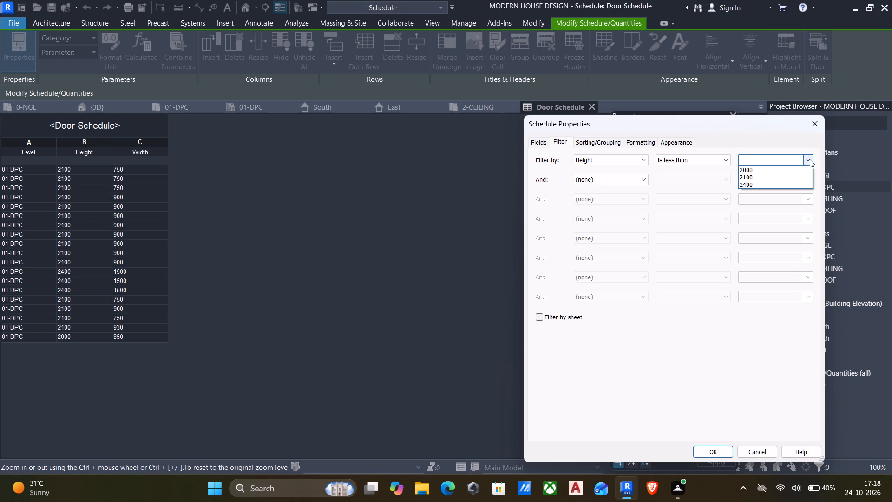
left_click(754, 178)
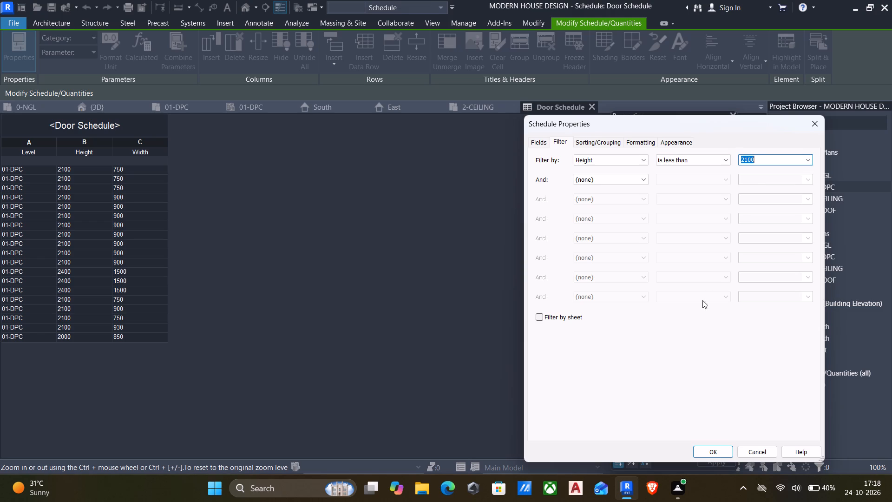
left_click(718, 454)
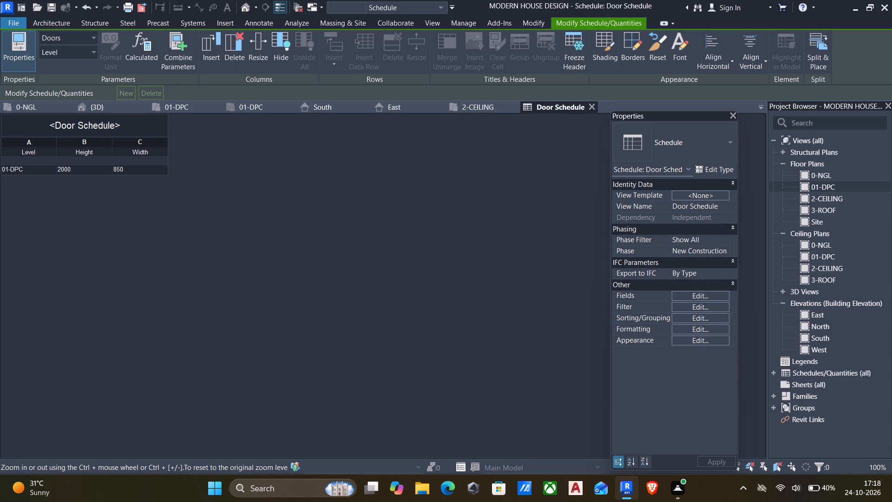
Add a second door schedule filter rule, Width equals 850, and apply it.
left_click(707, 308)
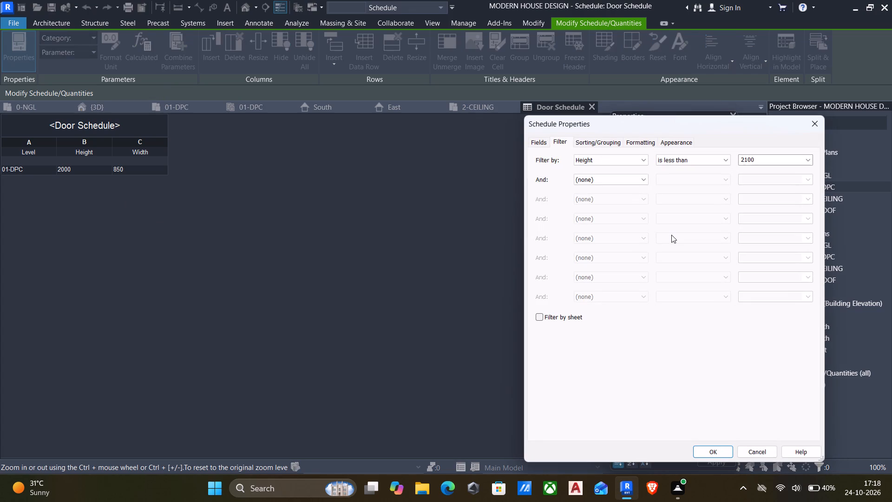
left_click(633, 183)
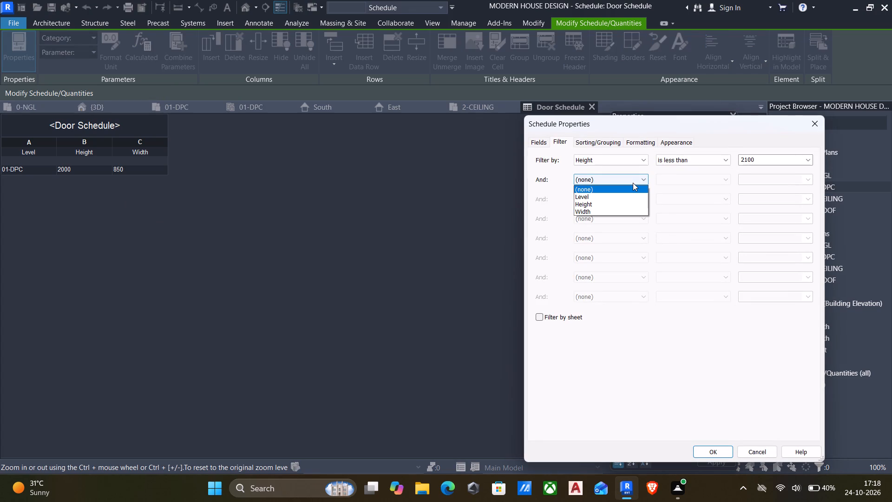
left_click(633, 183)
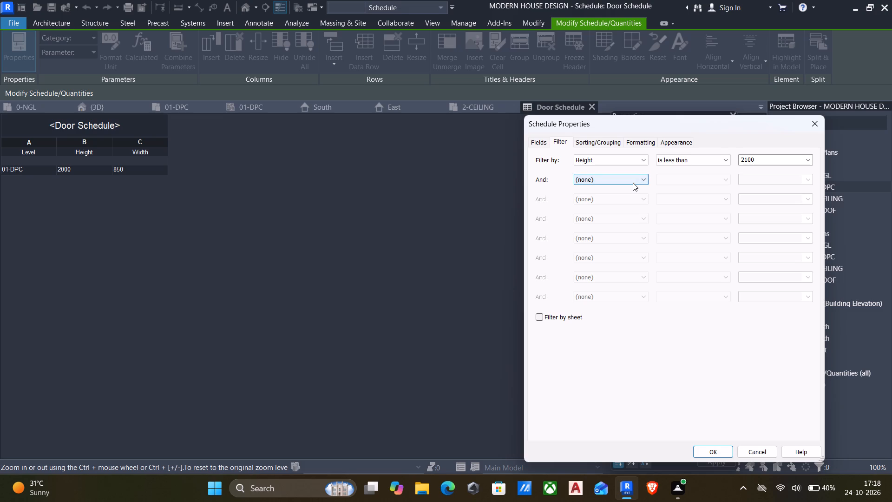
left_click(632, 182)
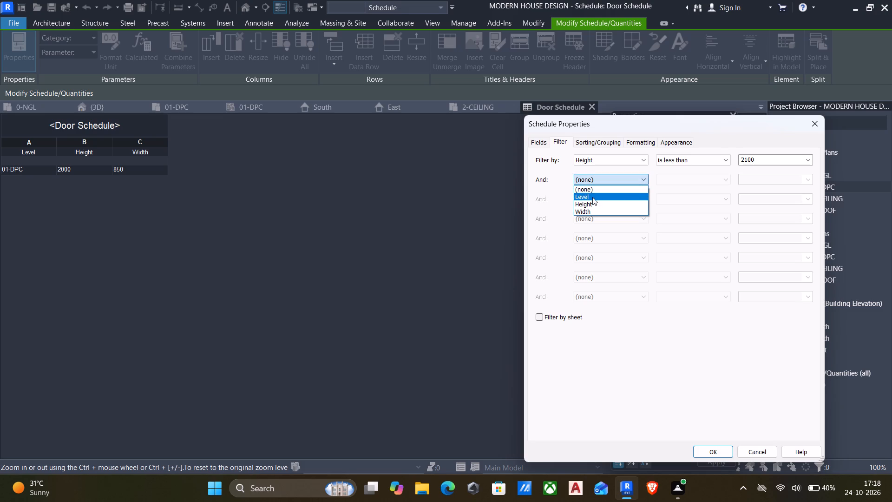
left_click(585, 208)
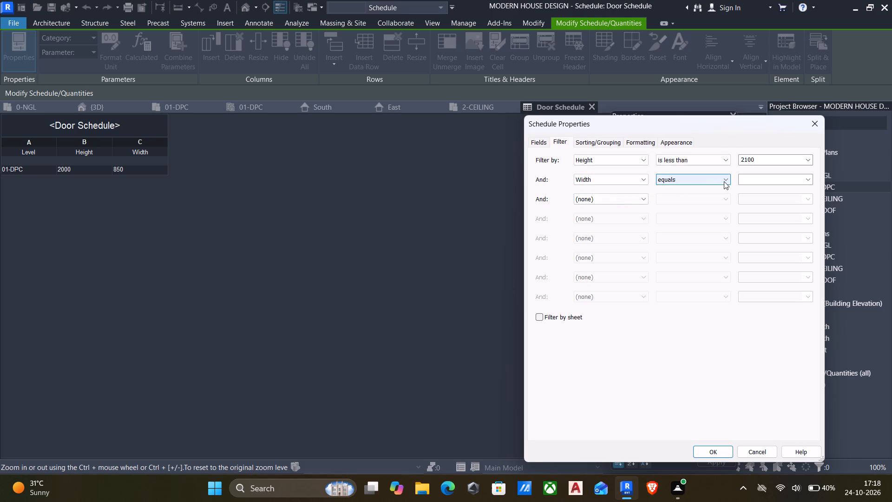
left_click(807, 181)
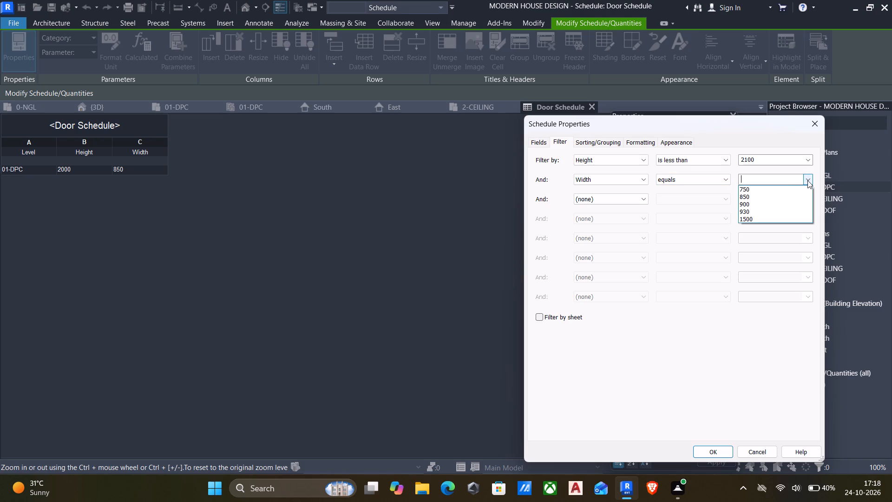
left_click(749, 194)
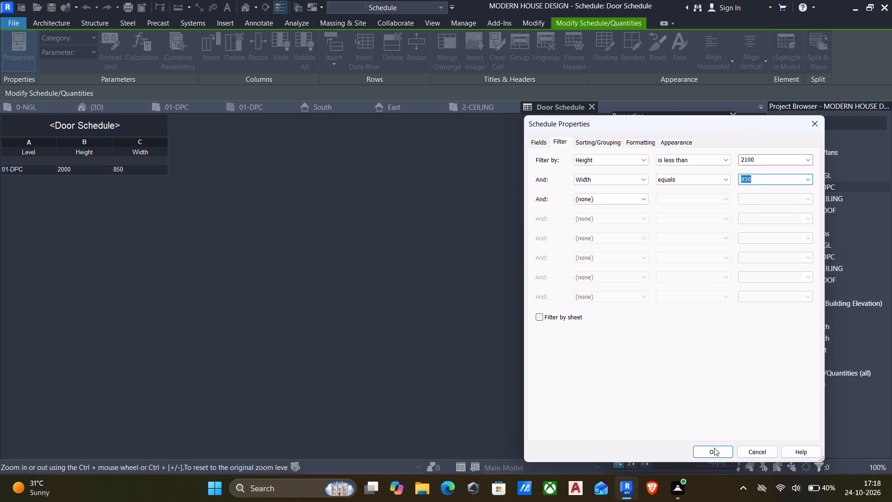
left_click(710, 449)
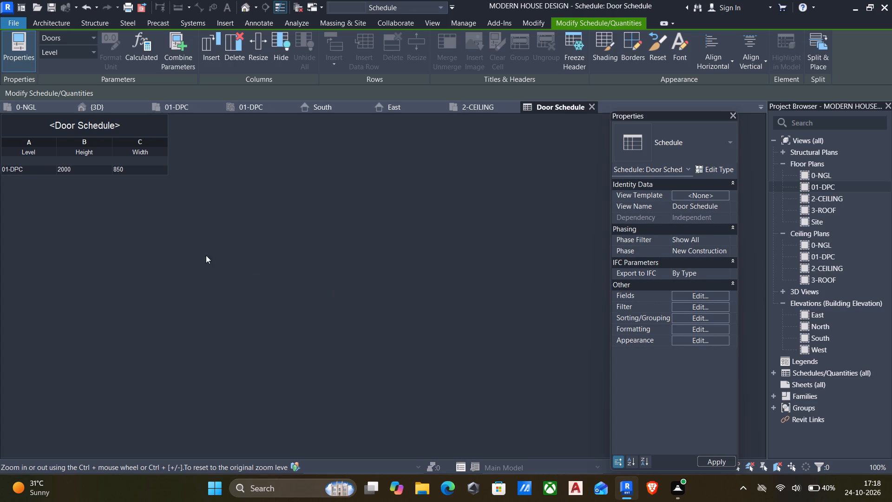
Sort the door schedule by Level ascending, with a header and a footer showing title, count and totals.
left_click(700, 318)
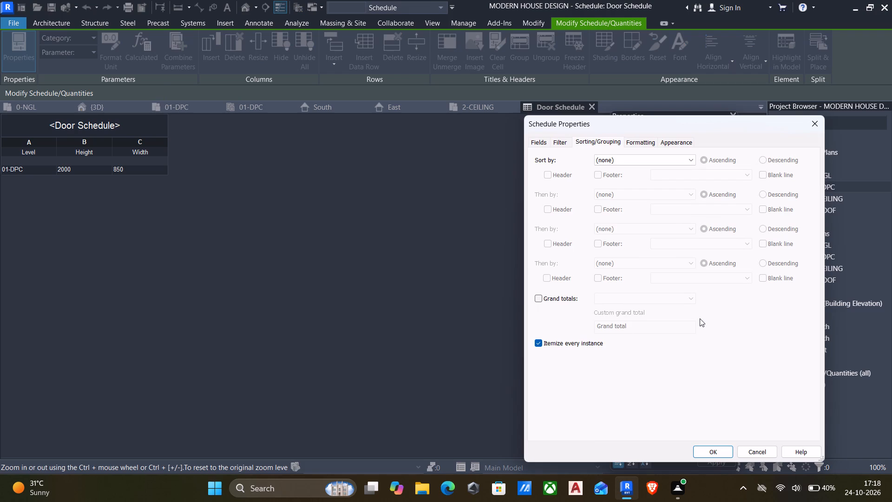
left_click(649, 159)
left_click(622, 177)
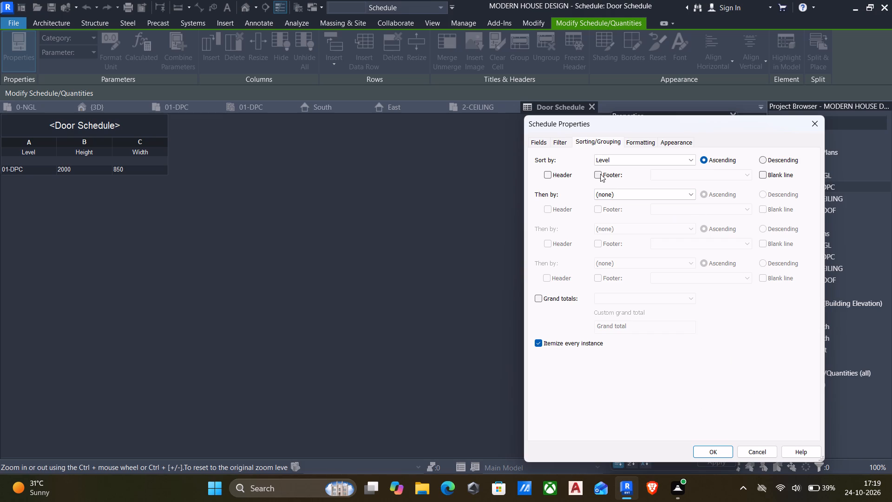
left_click(544, 172)
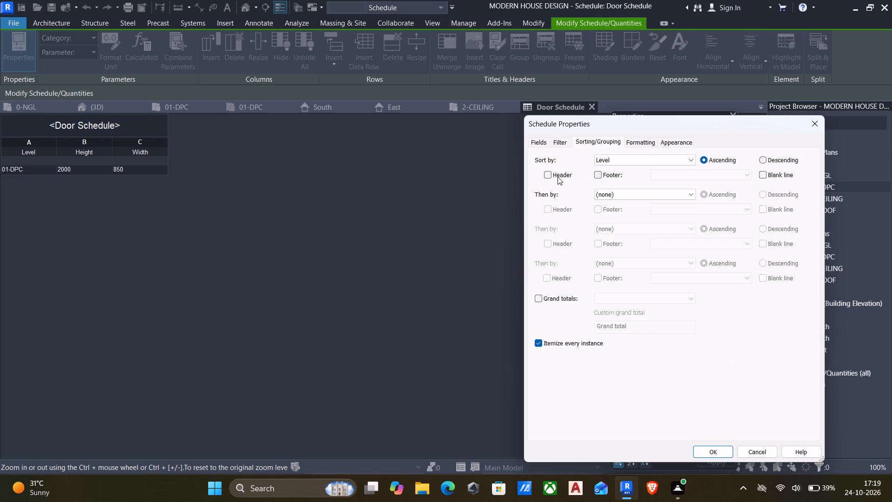
left_click(549, 176)
left_click(596, 174)
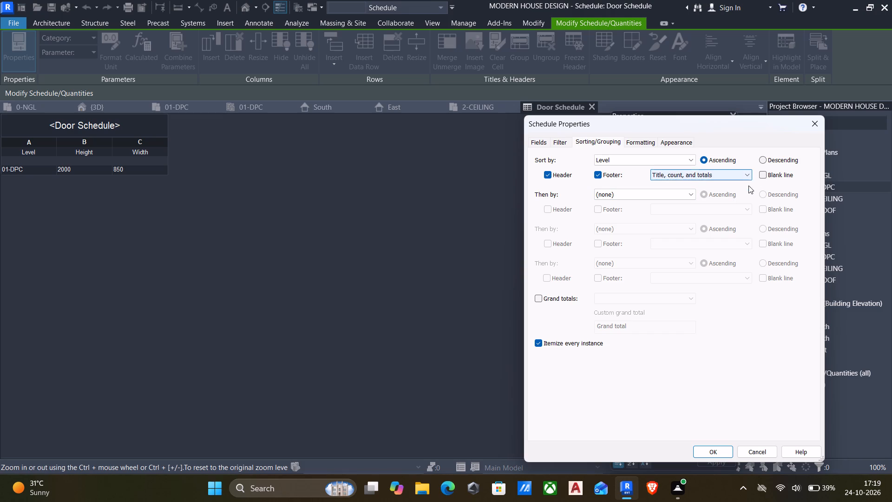
left_click(707, 450)
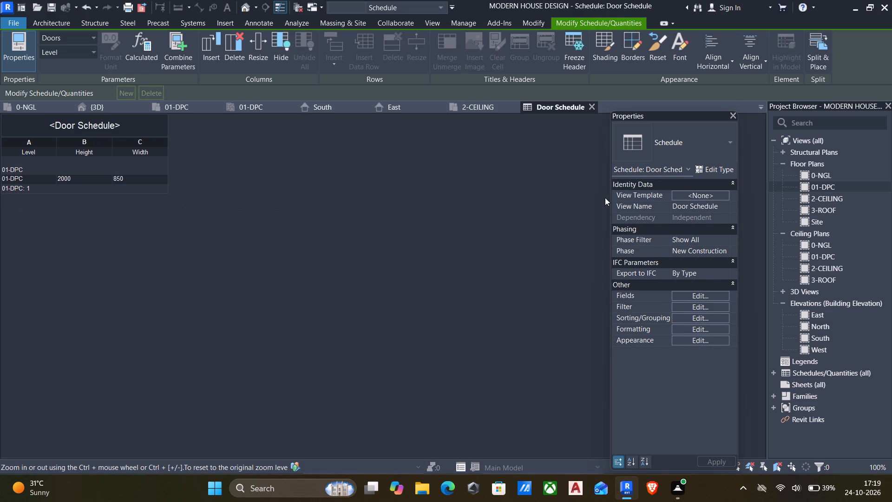
Clear the door schedule's filter by setting the first filter field to (none), and apply it.
left_click(694, 309)
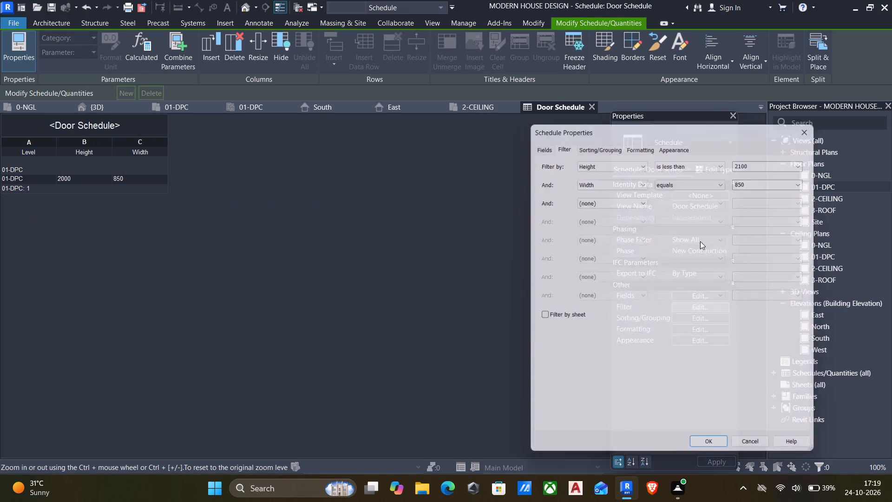
left_click(639, 160)
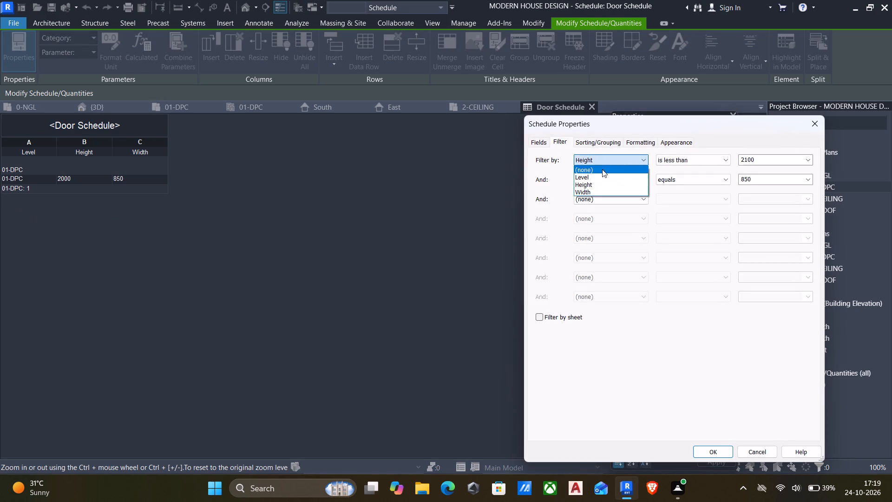
left_click(594, 170)
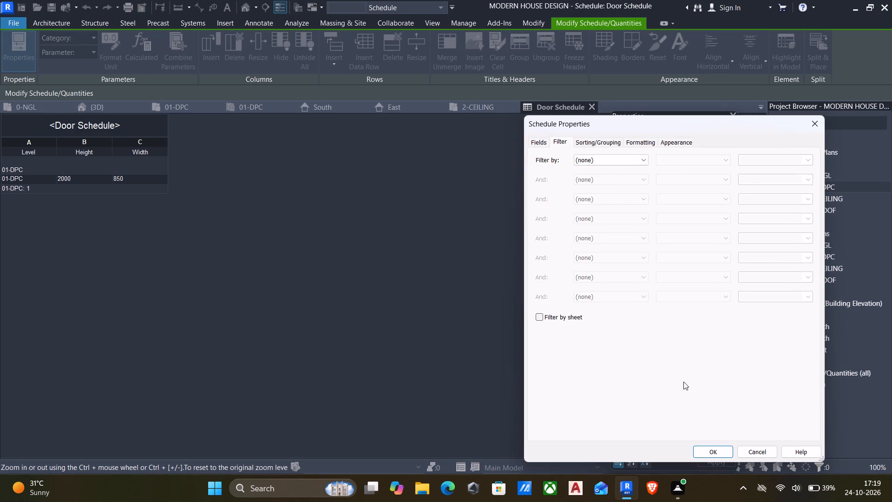
left_click(705, 448)
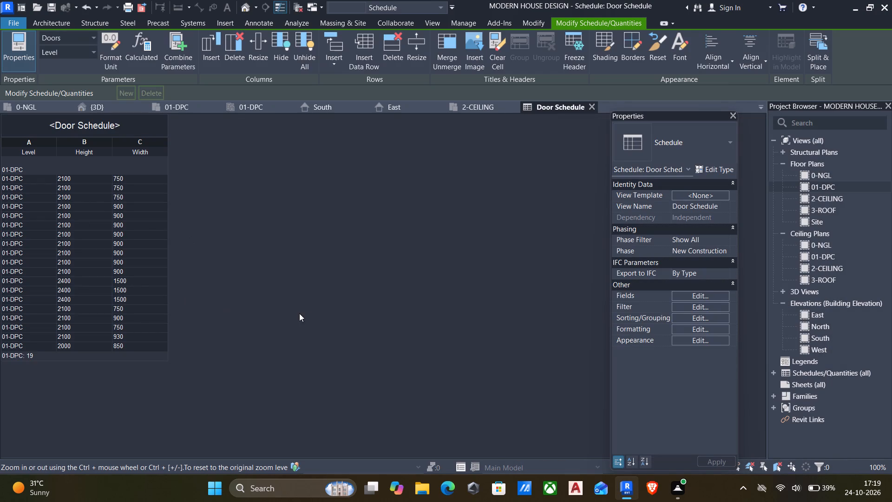
scroll(54, 348, "down", 7)
scroll(65, 288, "up", 2)
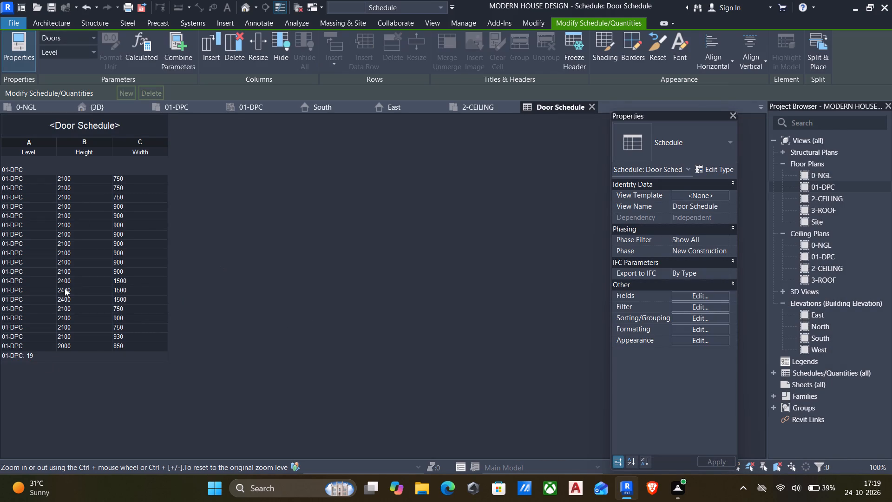
scroll(65, 288, "up", 11)
Create a new building-component schedule for the Rooms category, named Room Schedule, in the New Construction phase.
left_click(49, 24)
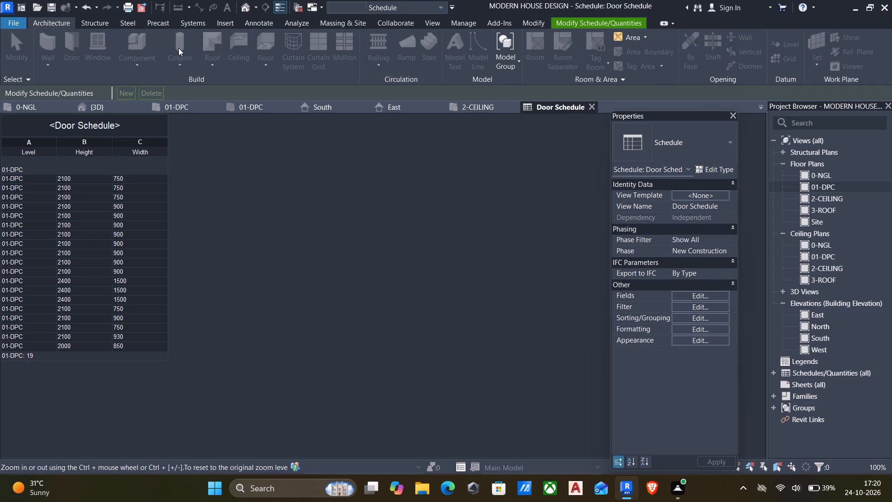
left_click(426, 24)
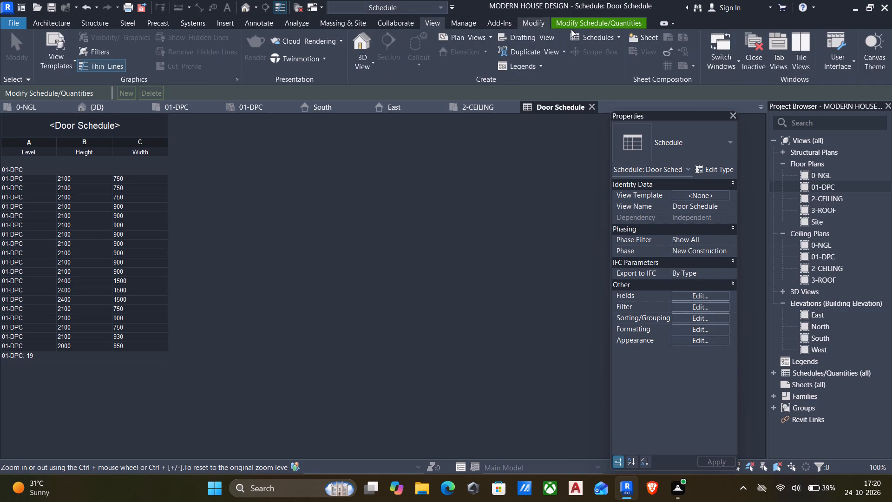
left_click(603, 36)
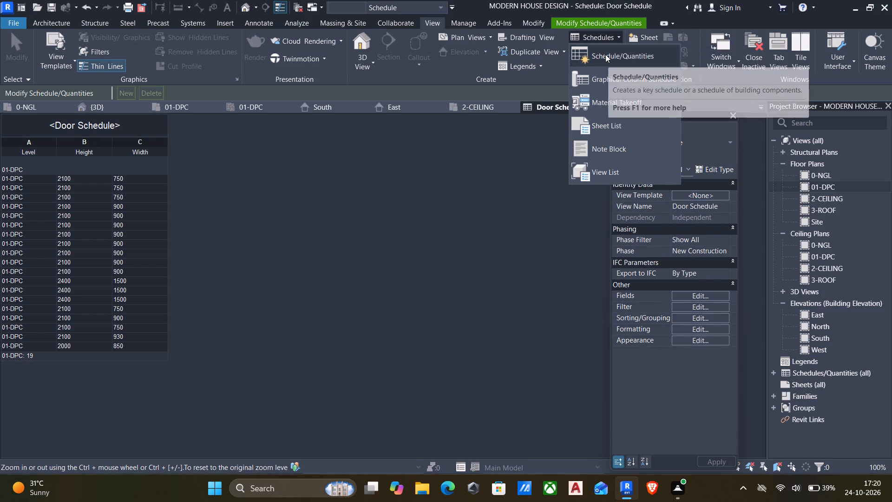
left_click(605, 54)
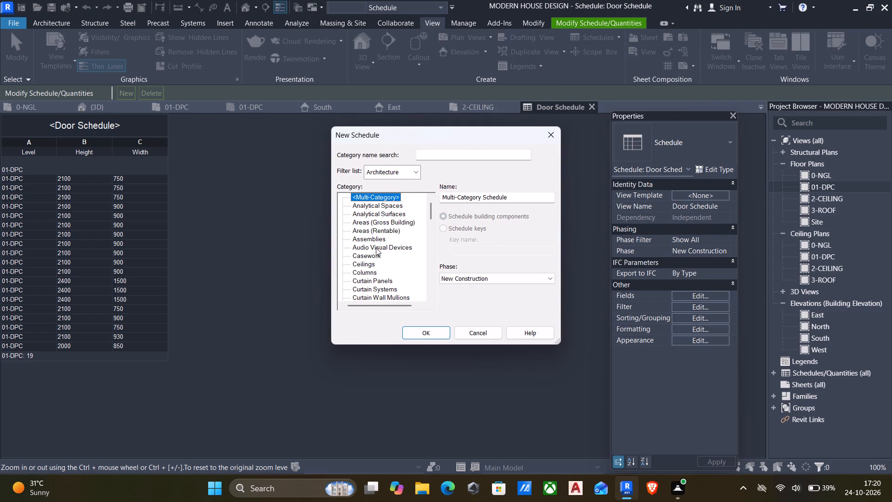
left_click(445, 157)
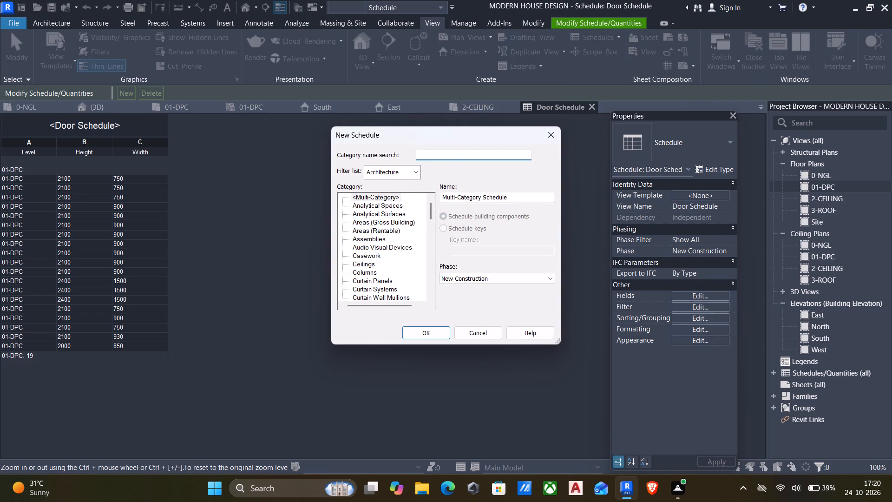
type("room")
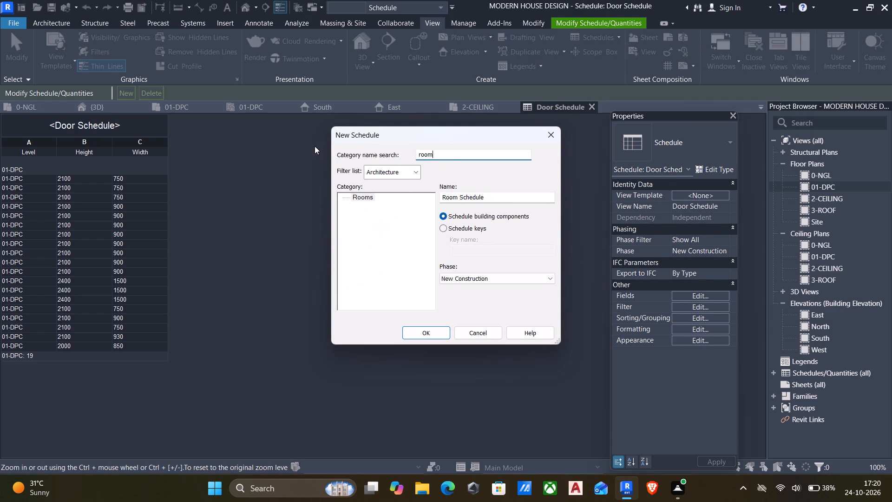
left_click(394, 198)
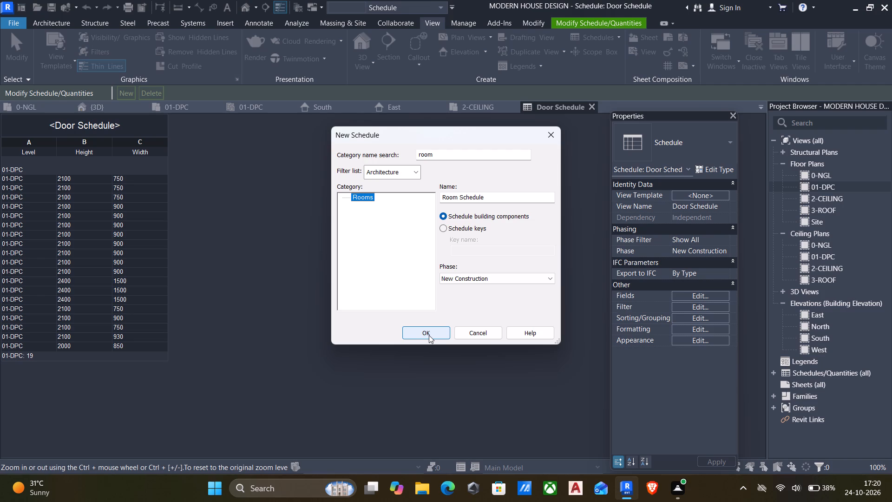
left_click(429, 335)
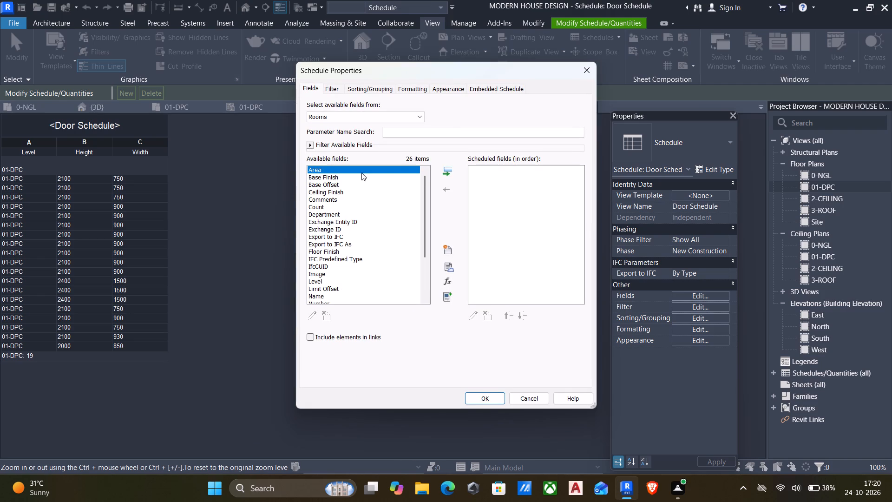
Add the fields Area, Level, Number, Volume and Count to the room schedule, in that order, and generate it.
left_click(447, 173)
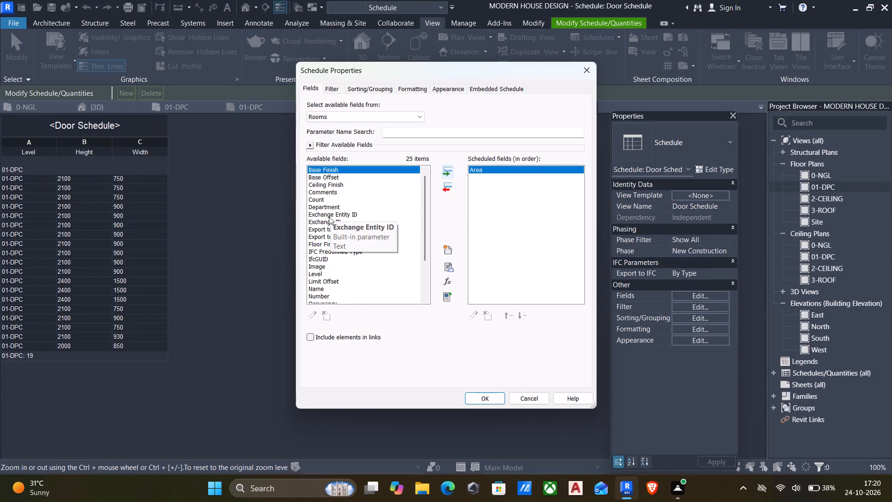
scroll(329, 218, "down", 2)
left_click(319, 231)
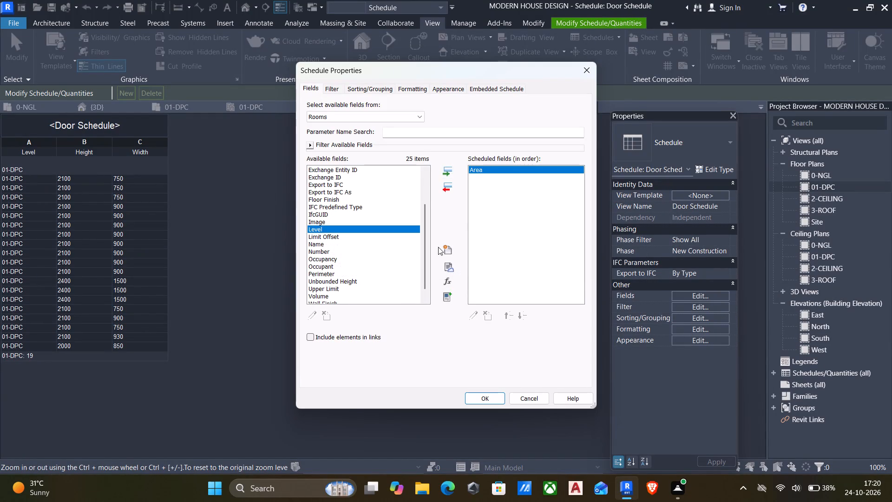
left_click(446, 171)
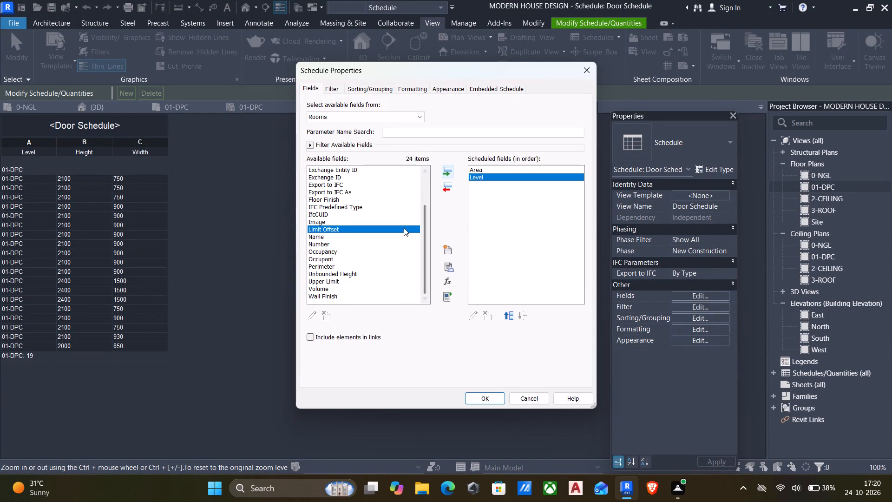
left_click(314, 243)
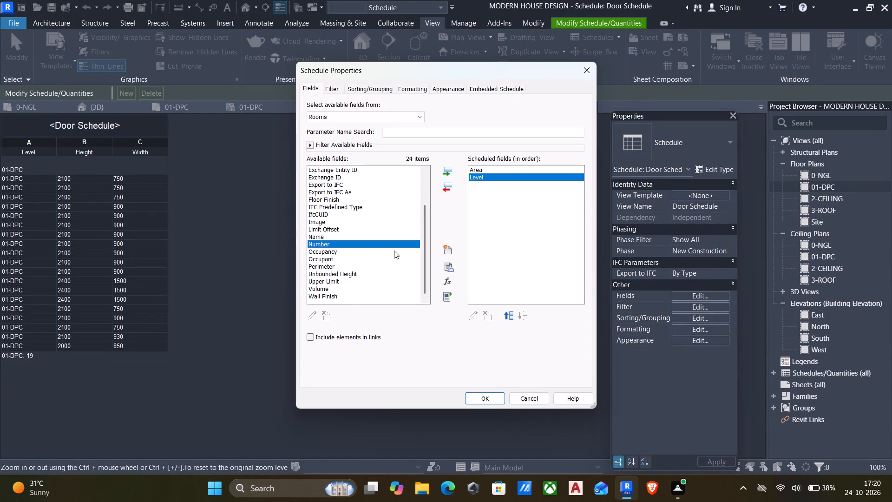
left_click(453, 172)
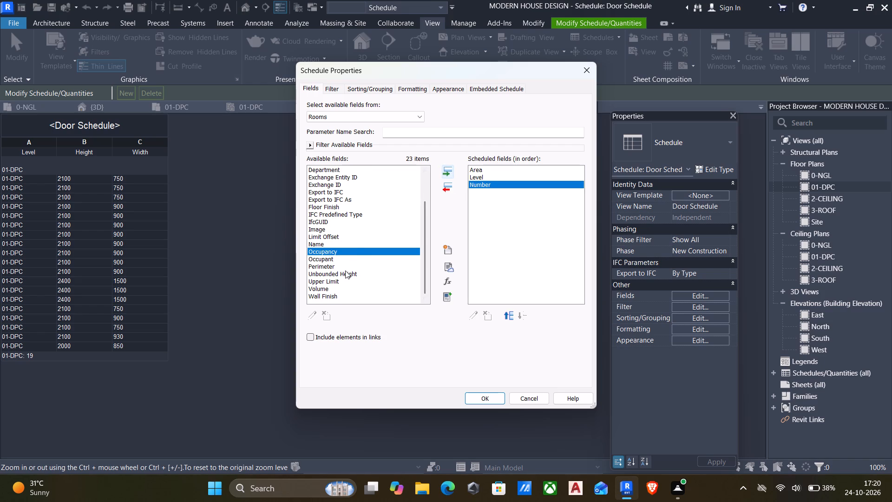
scroll(335, 269, "down", 2)
left_click(319, 285)
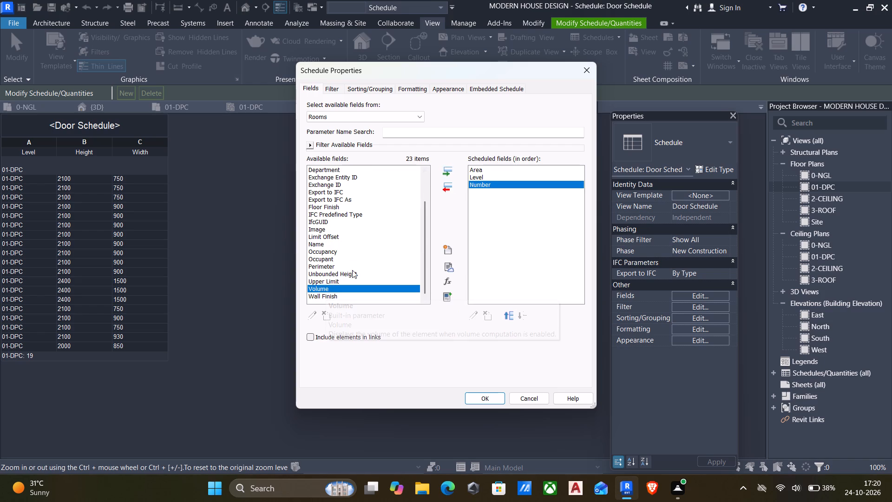
left_click(448, 168)
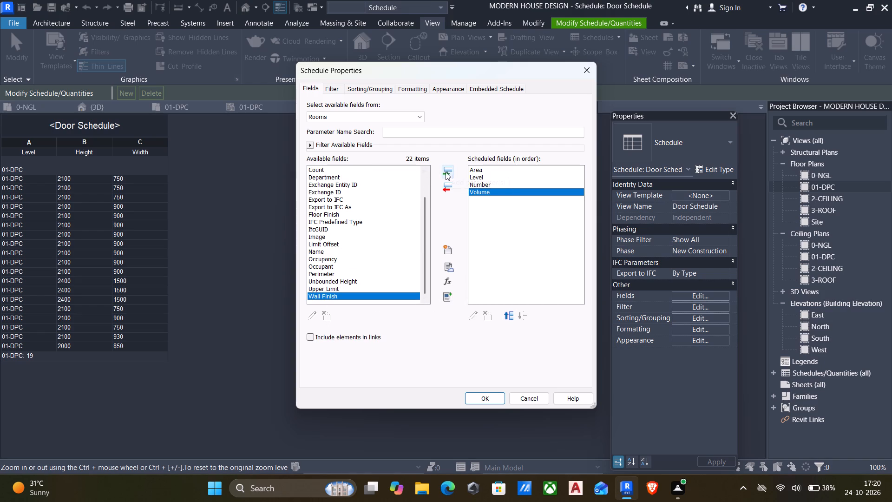
scroll(336, 229, "up", 5)
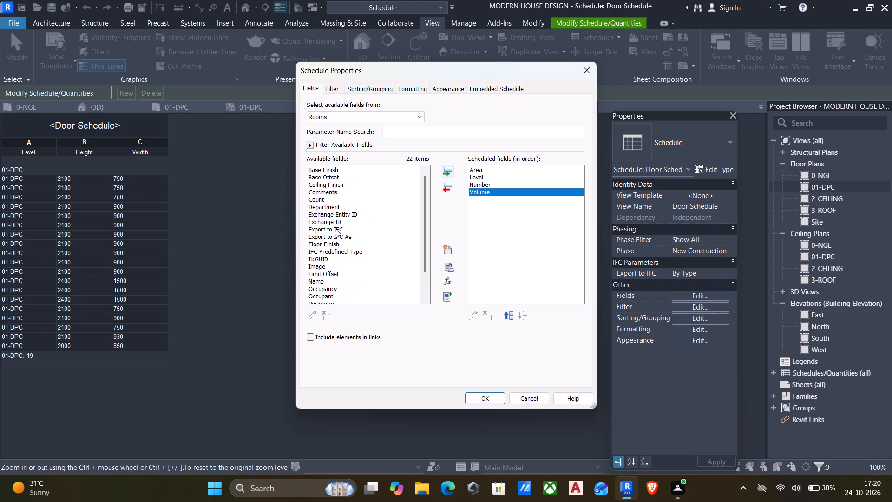
scroll(316, 206, "up", 5)
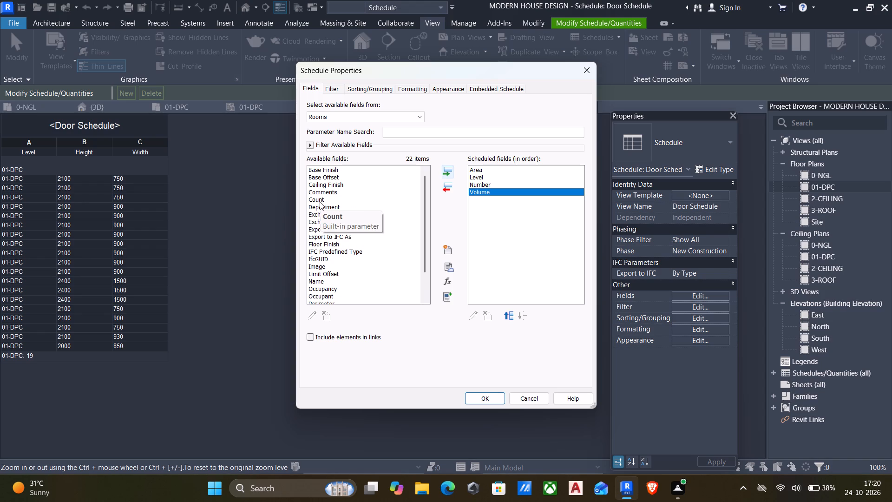
left_click(320, 202)
left_click(446, 175)
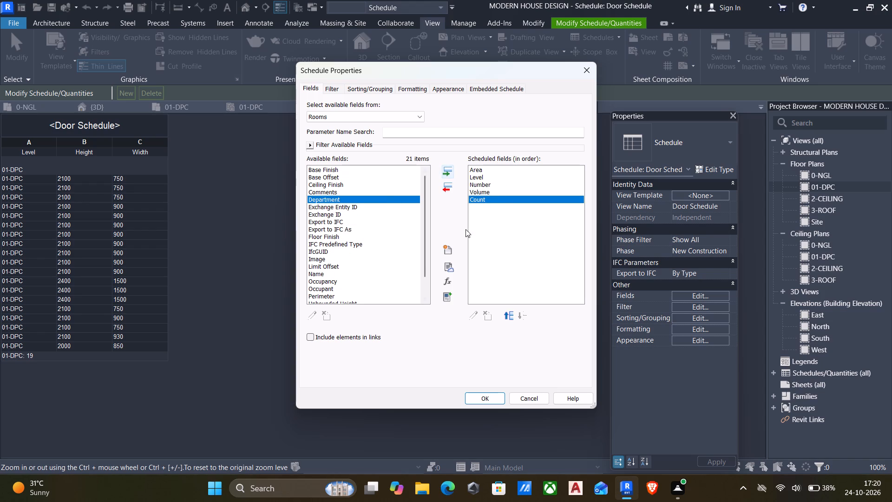
left_click(483, 400)
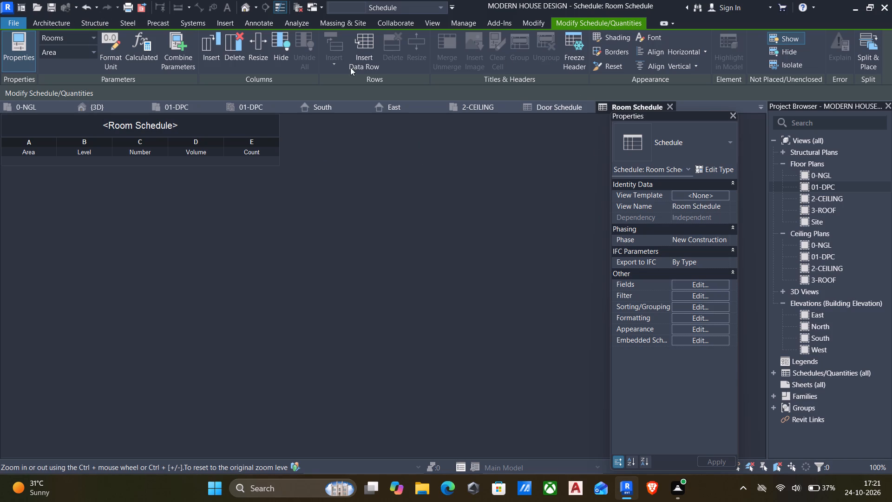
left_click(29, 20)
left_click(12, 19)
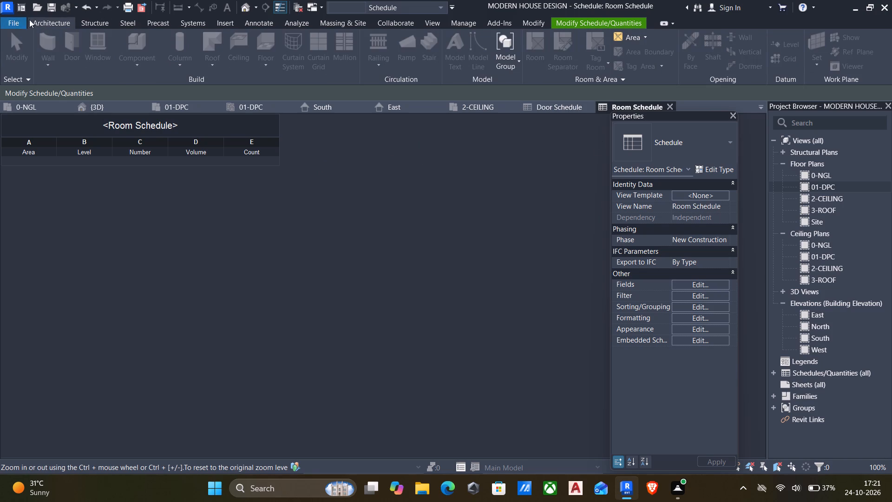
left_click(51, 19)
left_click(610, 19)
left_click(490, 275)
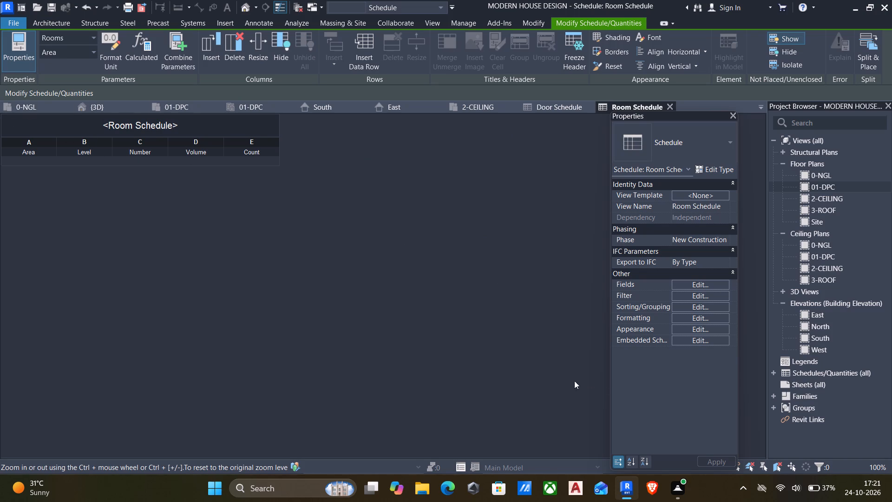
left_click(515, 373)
Close the room and door schedule views to return to the 01-DPC floor plan, and expand Schedules/Quantities in the Project Browser.
left_click(668, 105)
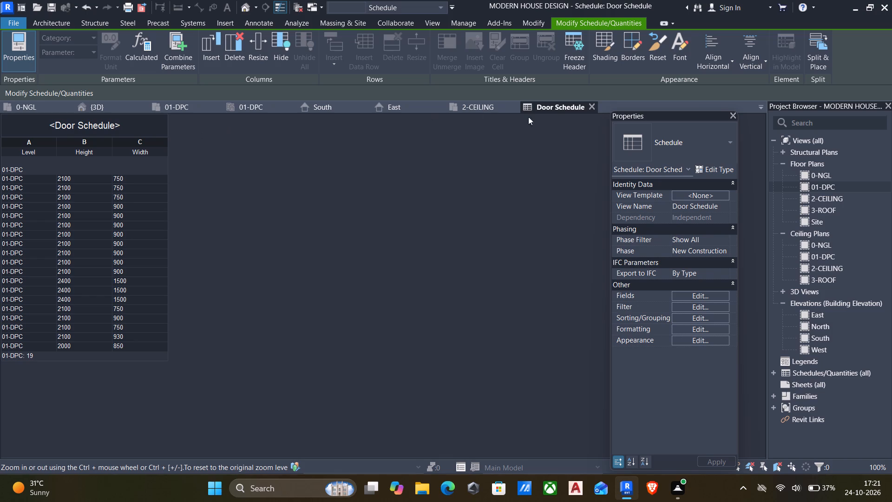
left_click(588, 104)
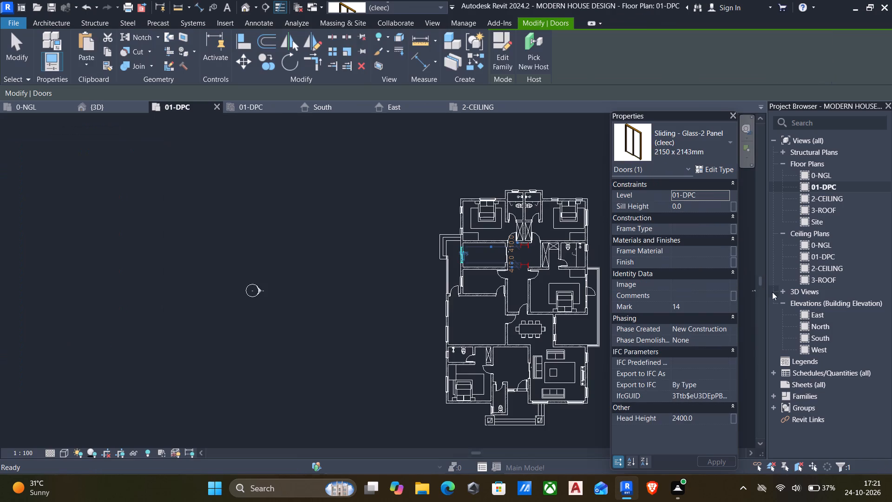
left_click(773, 376)
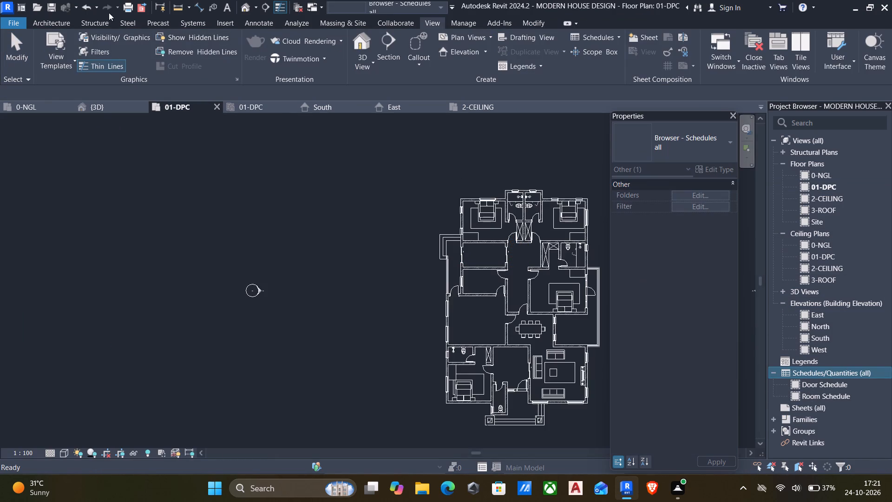
Move the floating Properties palette away from the house so the 01-DPC floor plan is unobstructed.
left_click(55, 17)
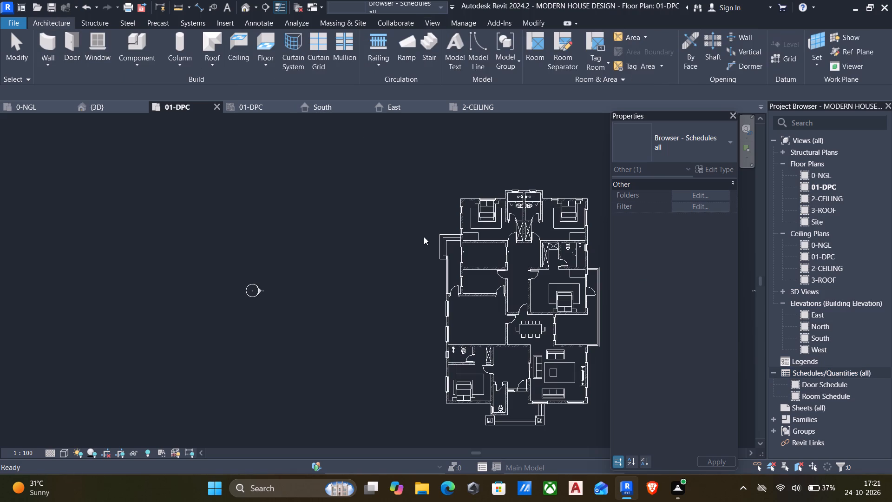
middle_click_drag(422, 239, 363, 262)
left_click_drag(683, 118, 64, 125)
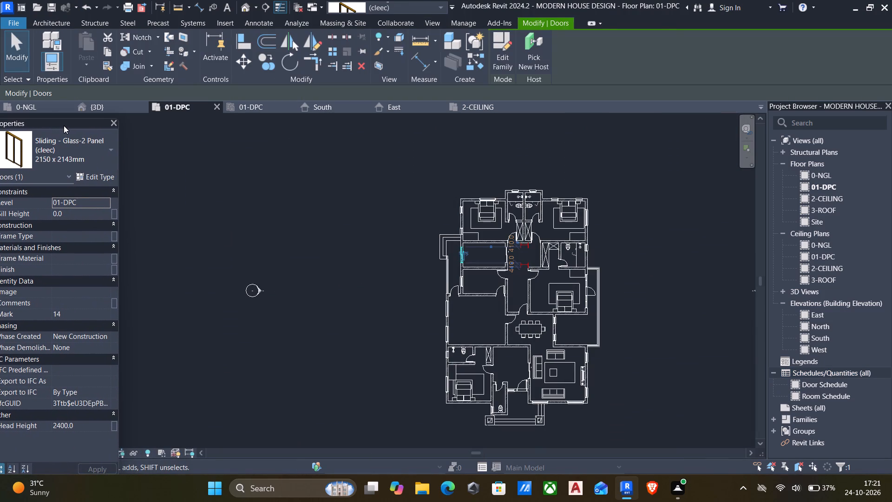
left_click_drag(64, 125, 68, 122)
Place a room with a tag in the upper-left bedroom of the 01-DPC floor plan.
scroll(541, 273, "up", 4)
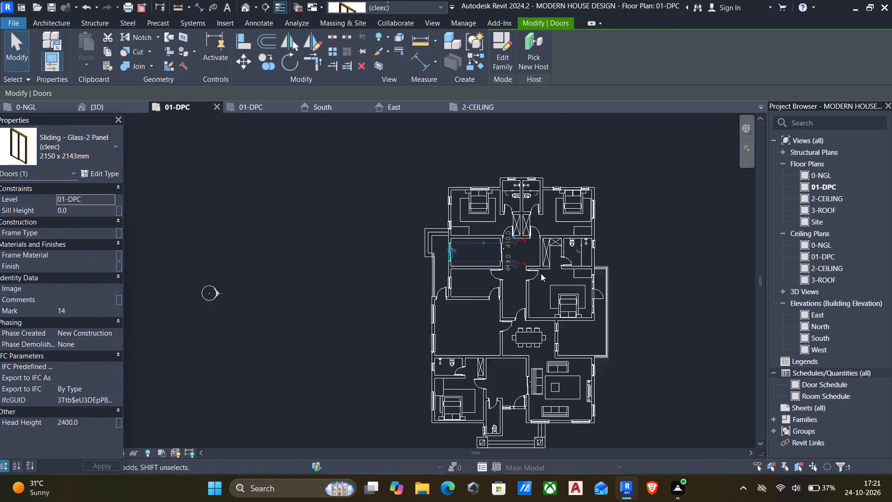
left_click(337, 293)
middle_click_drag(426, 248, 442, 261)
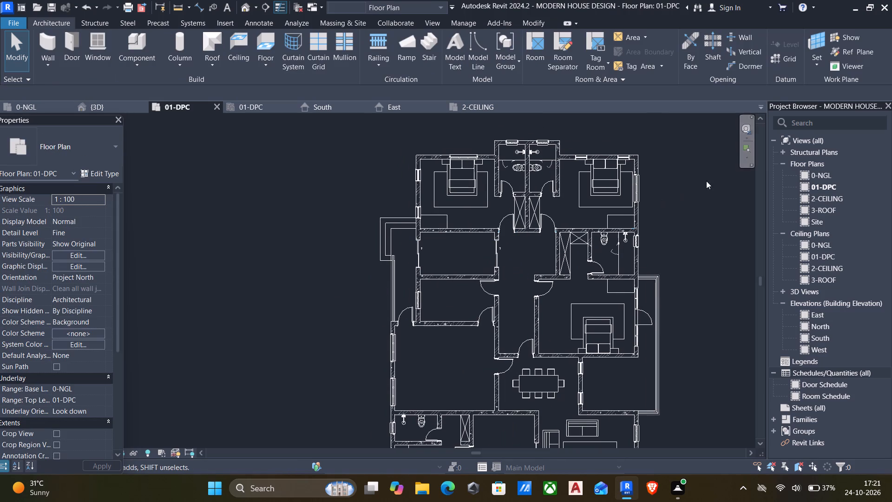
double_click(808, 187)
left_click(49, 20)
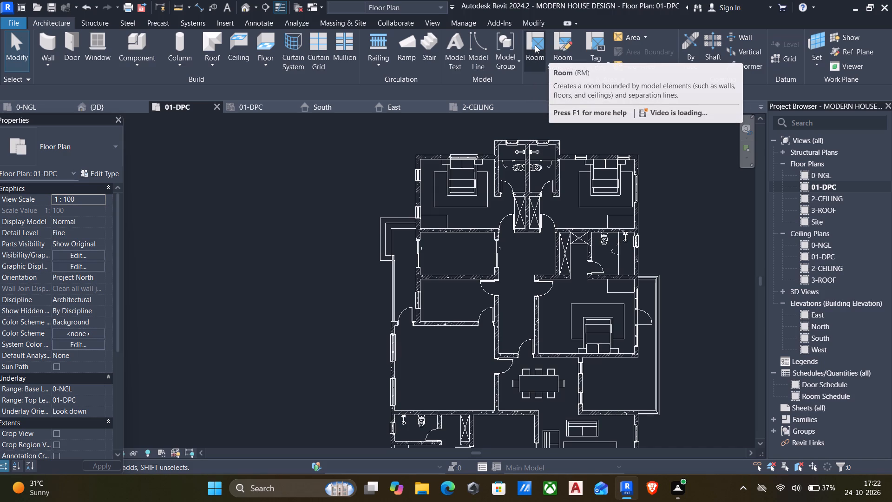
scroll(535, 45, "up", 4)
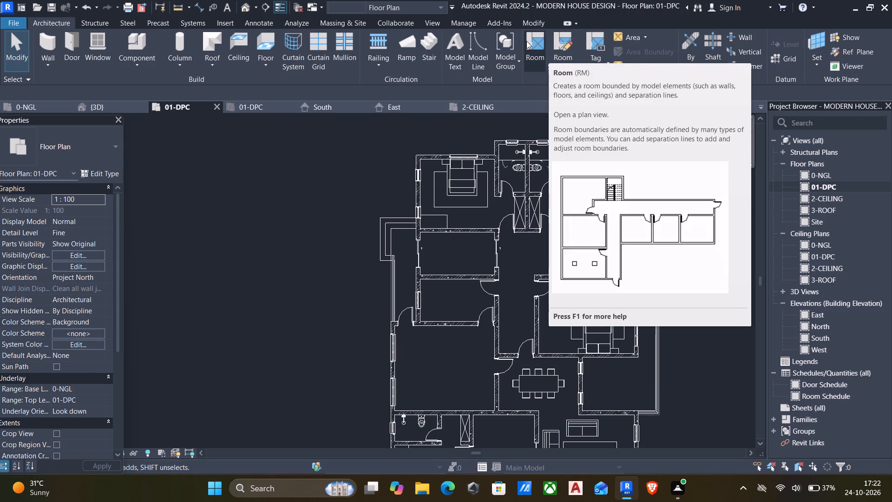
left_click(534, 44)
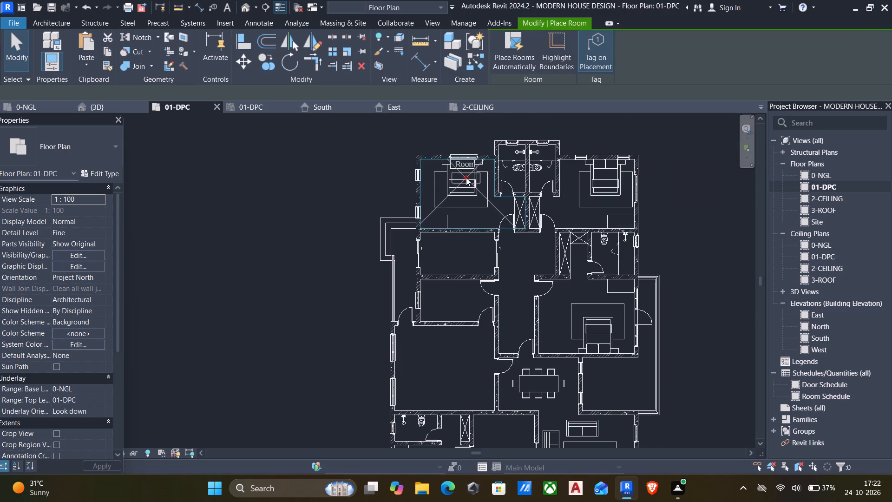
scroll(466, 177, "up", 5)
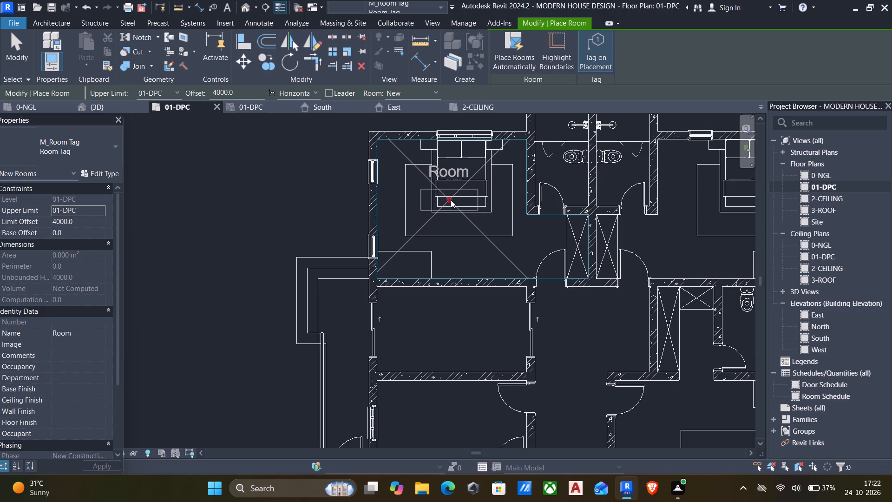
left_click(451, 200)
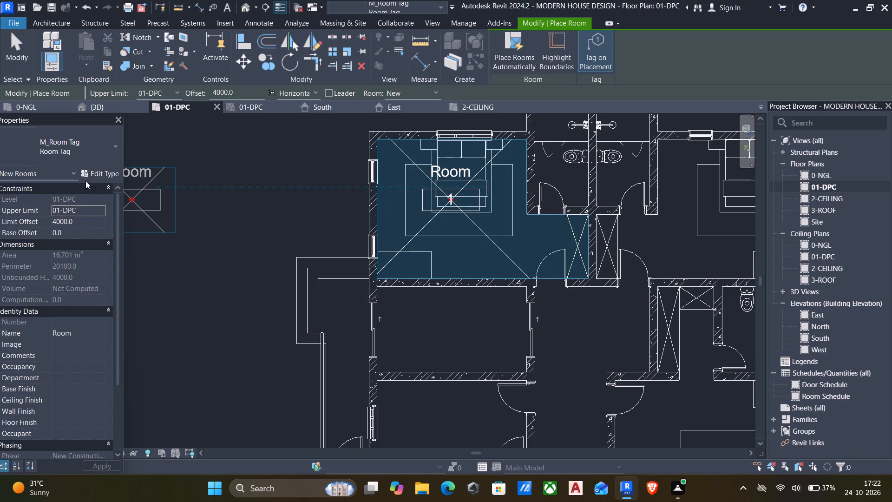
Switch the tag type for room placement to Room Tag With Area, check its type properties, and end room placement.
left_click(102, 174)
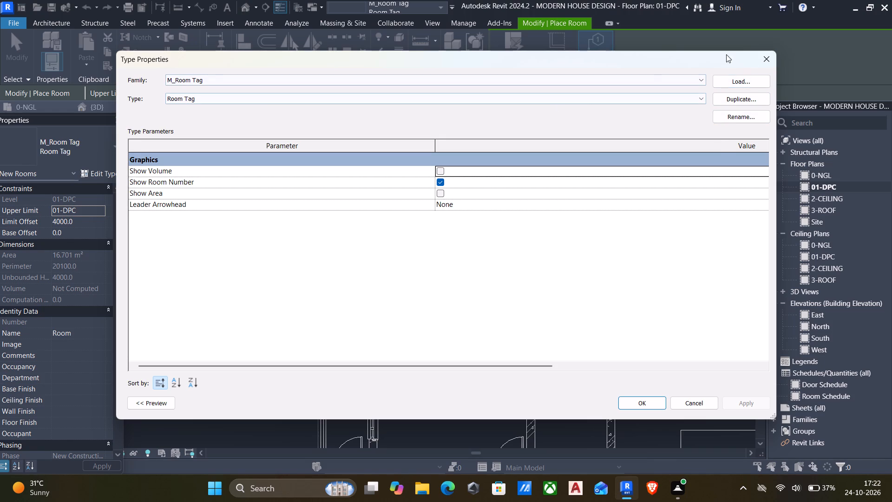
left_click(773, 56)
left_click(89, 147)
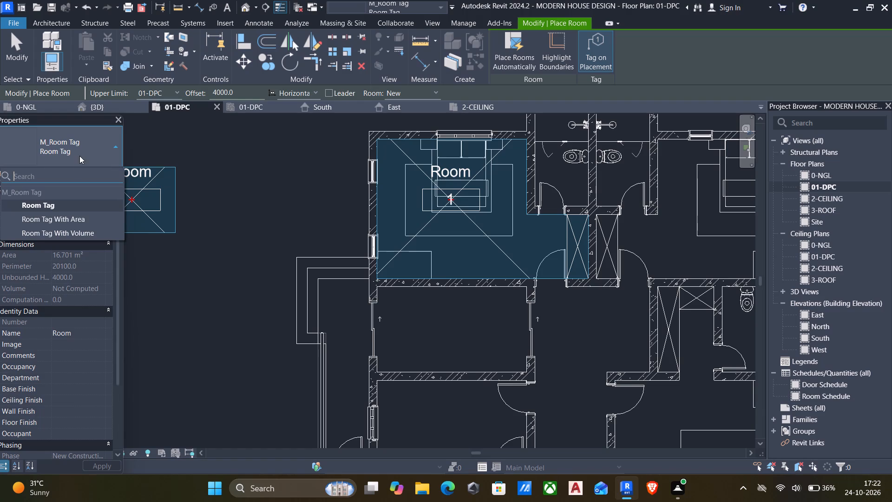
left_click(73, 217)
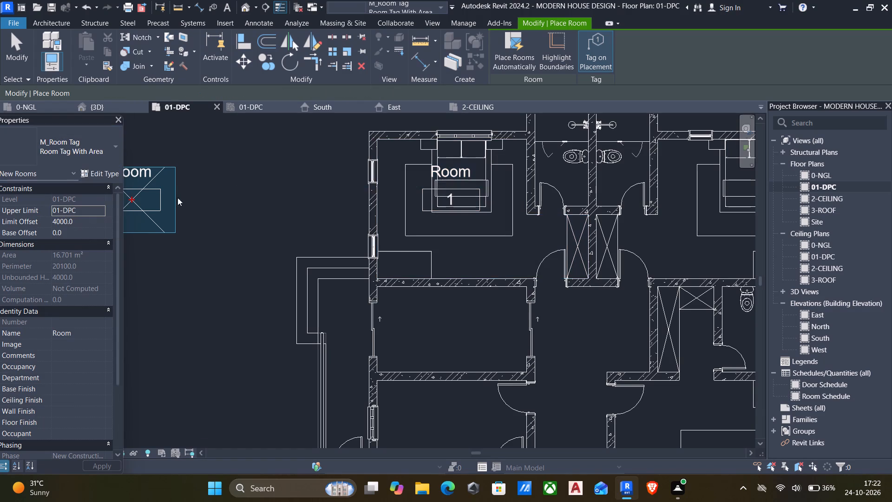
left_click(110, 175)
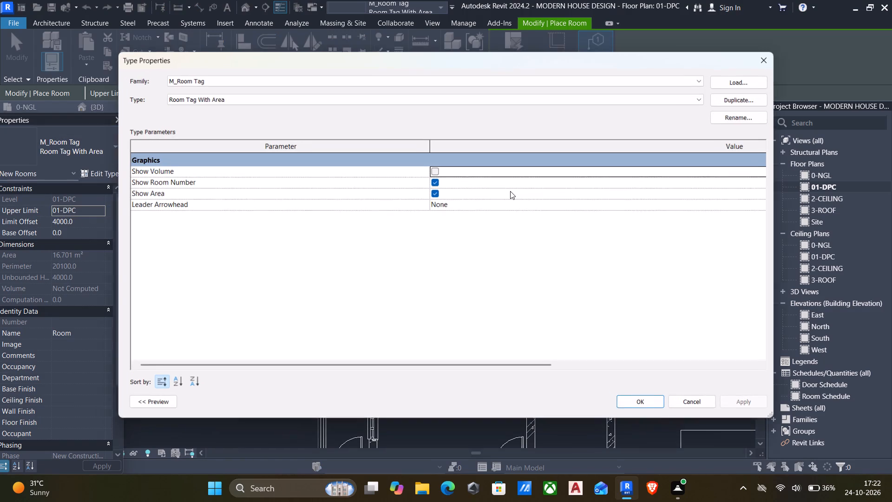
left_click(762, 62)
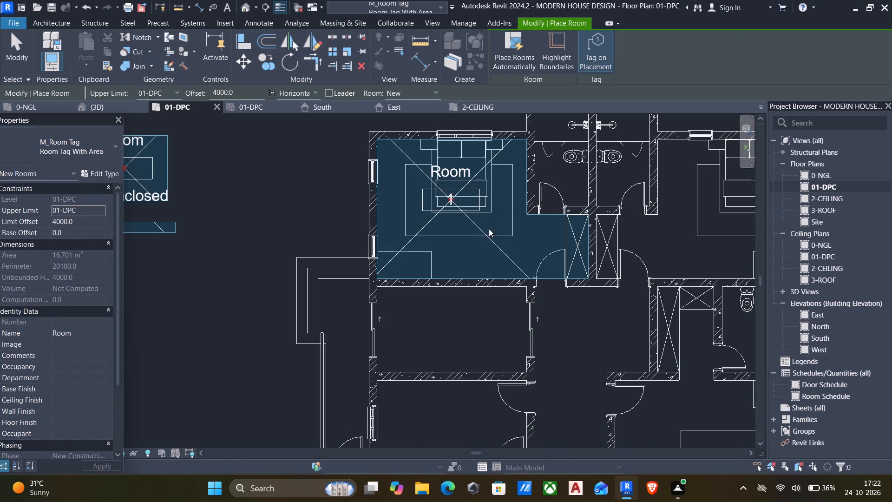
scroll(238, 219, "down", 5)
key("Escape")
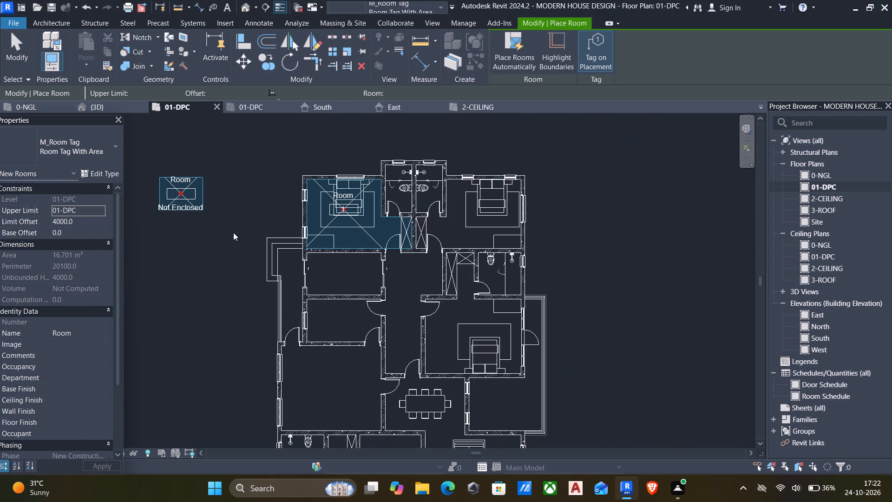
key("Escape")
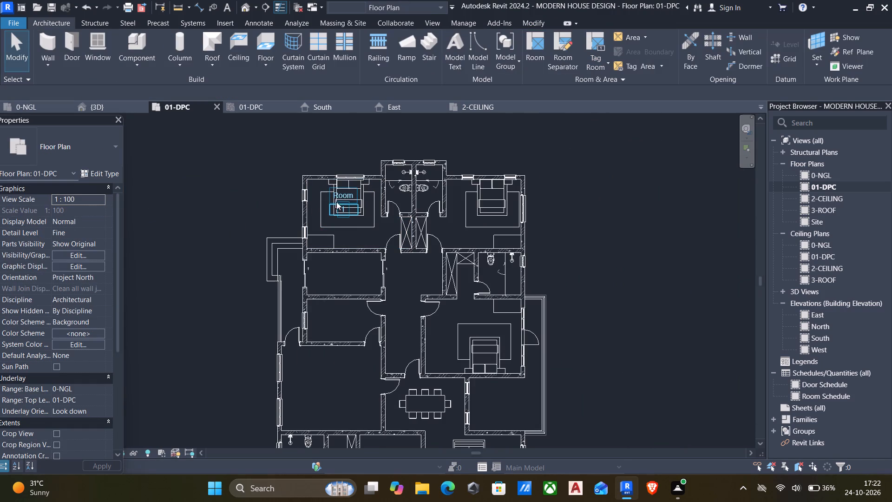
Open the M_Room Tag family for editing from the tag placed in the upper-left bedroom.
left_click(346, 194)
scroll(346, 194, "up", 5)
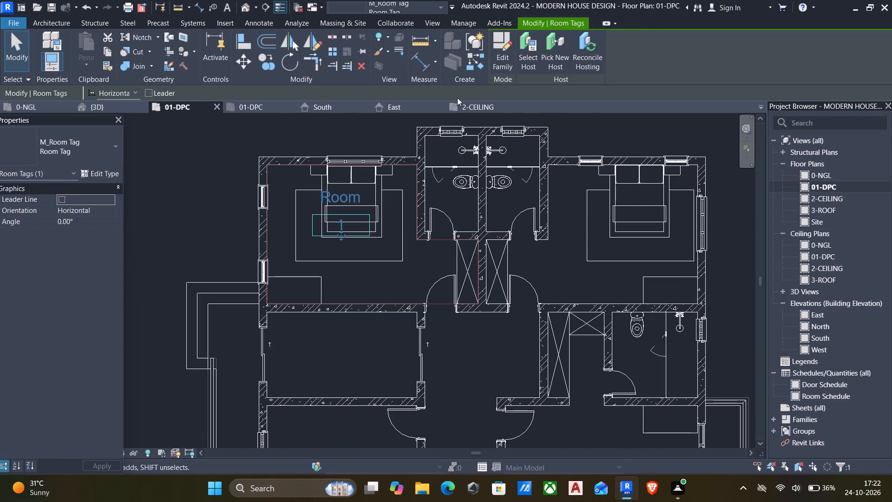
left_click(498, 56)
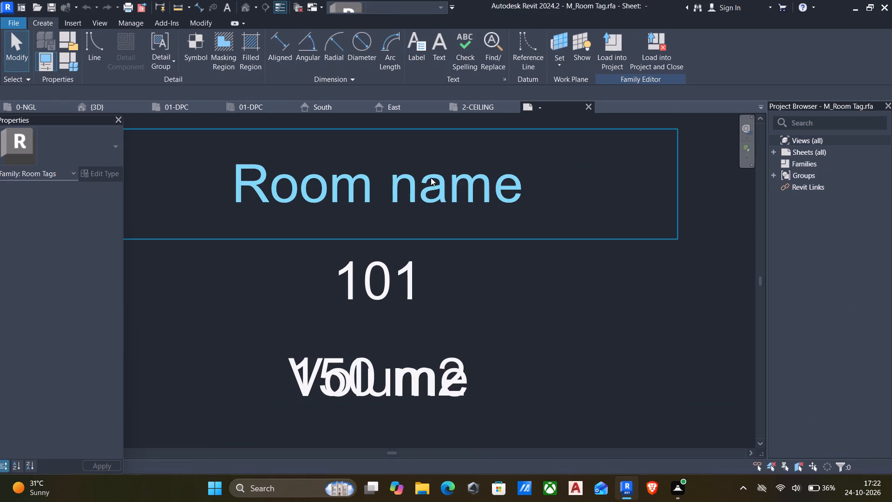
Set the background of the Room name label's 3mm type to Opaque.
left_click(424, 194)
scroll(321, 200, "down", 2)
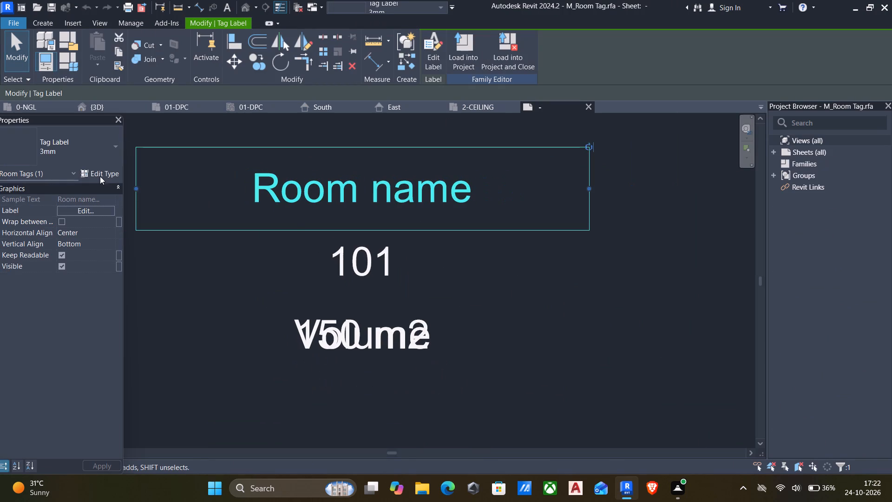
left_click(99, 175)
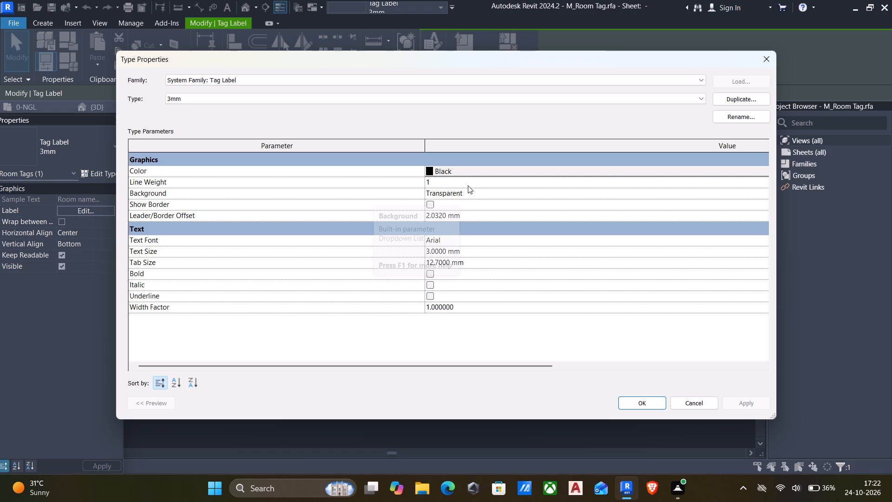
left_click(595, 193)
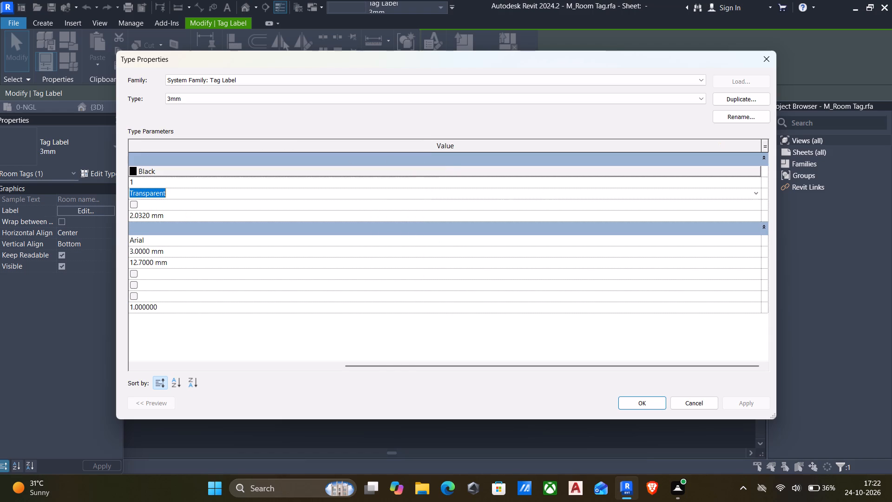
left_click(754, 191)
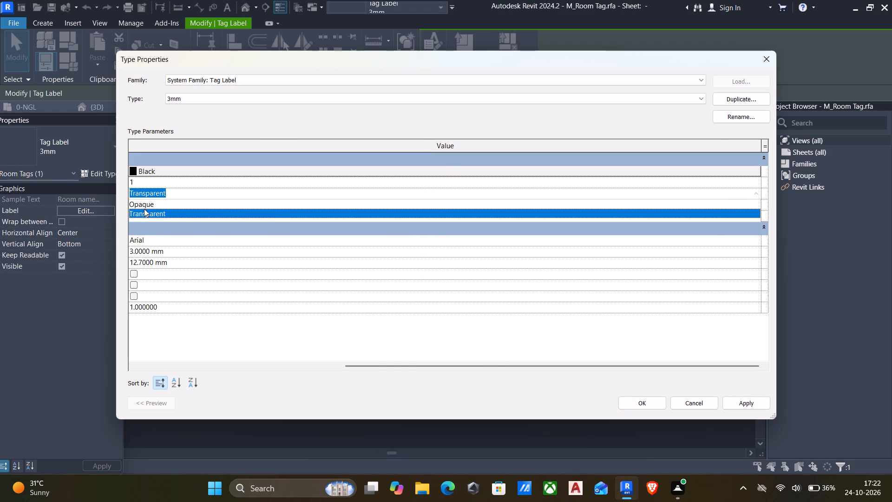
left_click(144, 206)
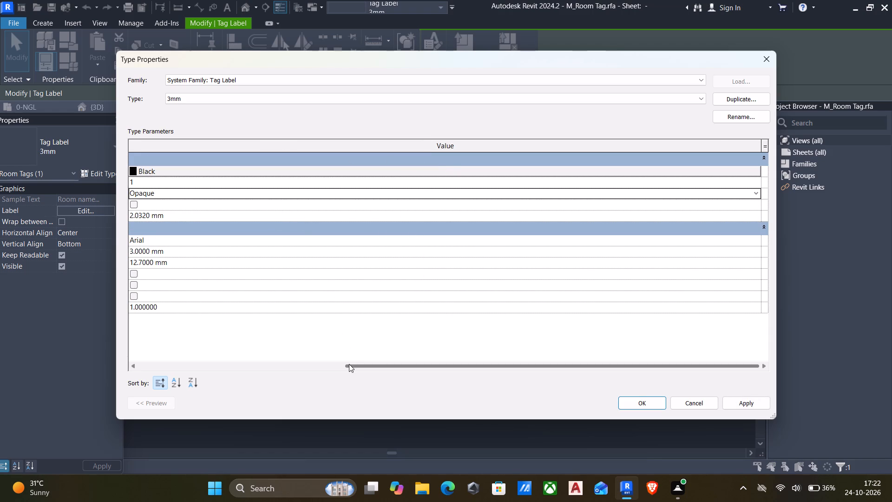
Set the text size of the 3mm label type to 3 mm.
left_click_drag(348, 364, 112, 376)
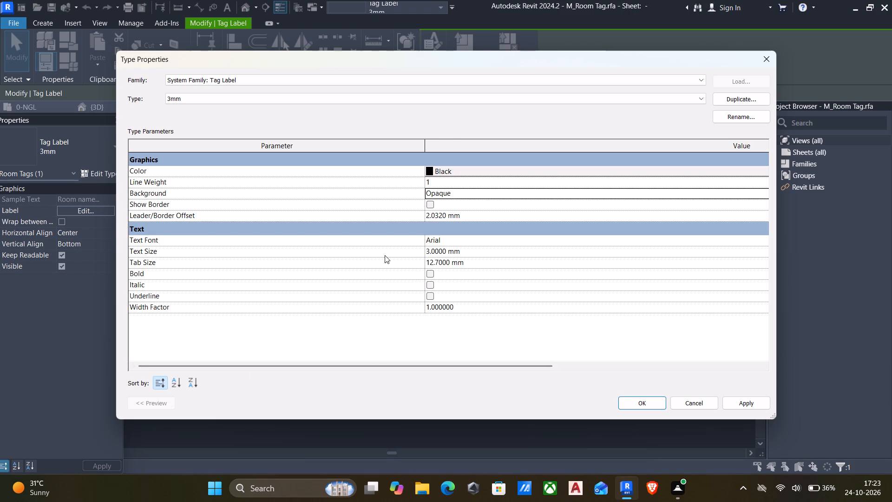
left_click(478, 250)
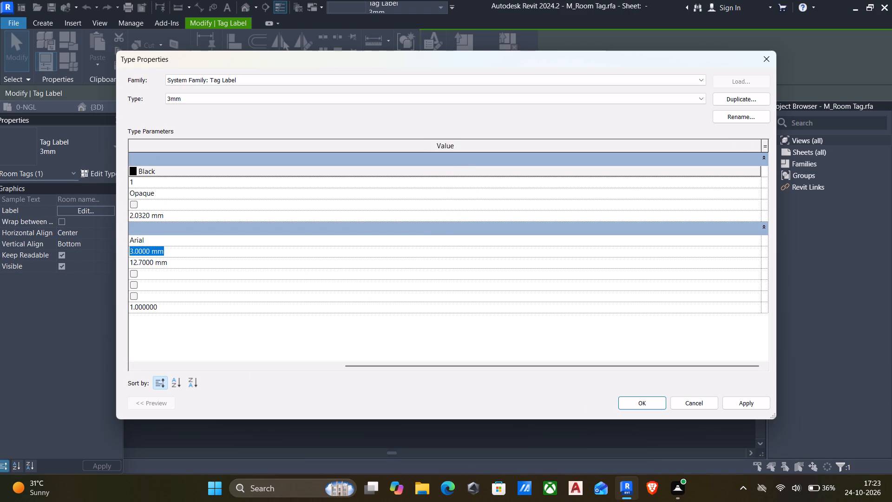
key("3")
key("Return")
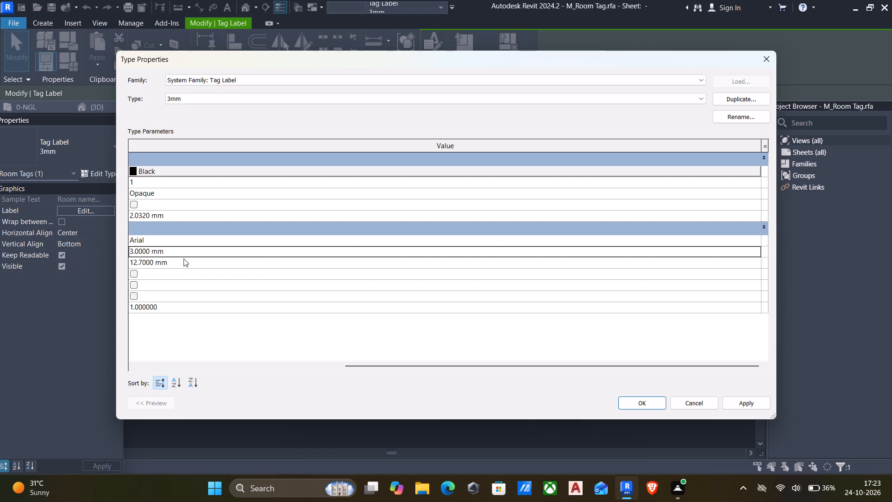
Set the 3mm label type's tab size to 1.5 mm and text size to 2 mm, and apply the changes.
left_click(177, 265)
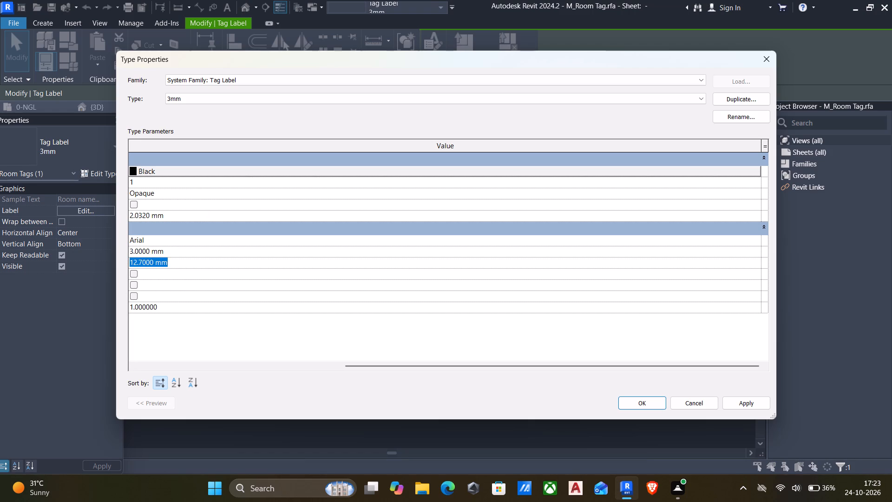
type("1.5")
key("Return")
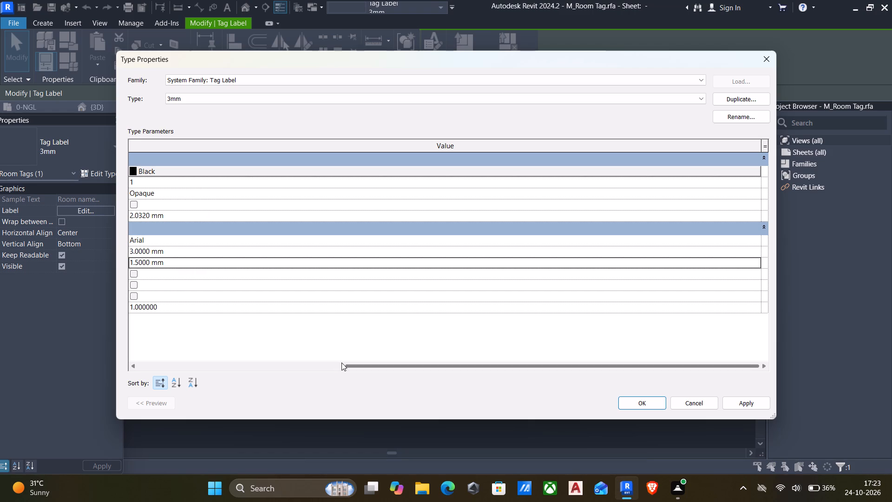
left_click_drag(341, 363, 144, 374)
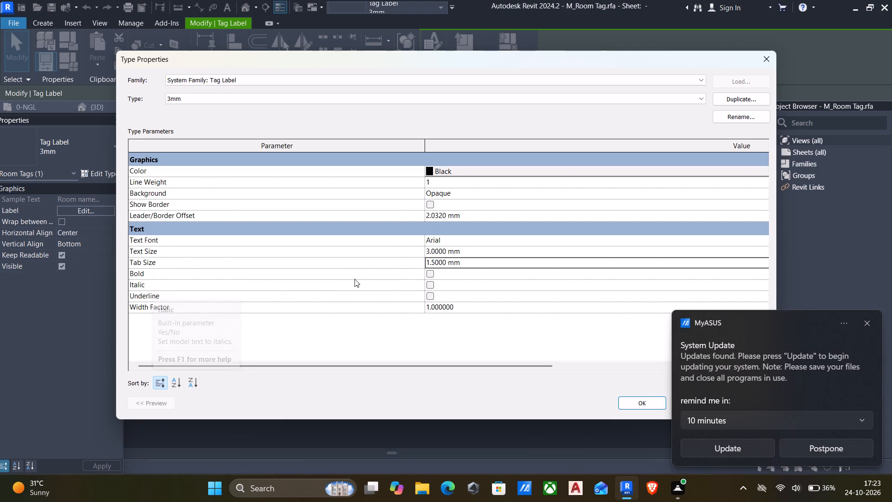
left_click(476, 253)
key("2")
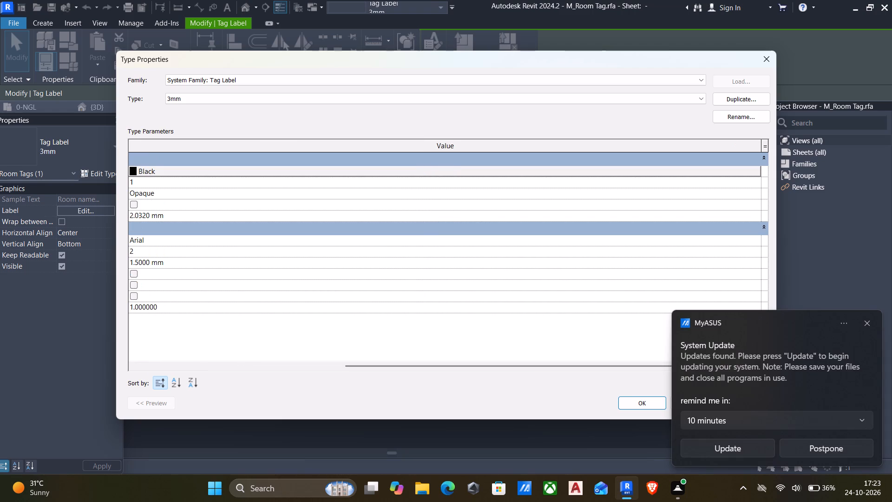
key("Return")
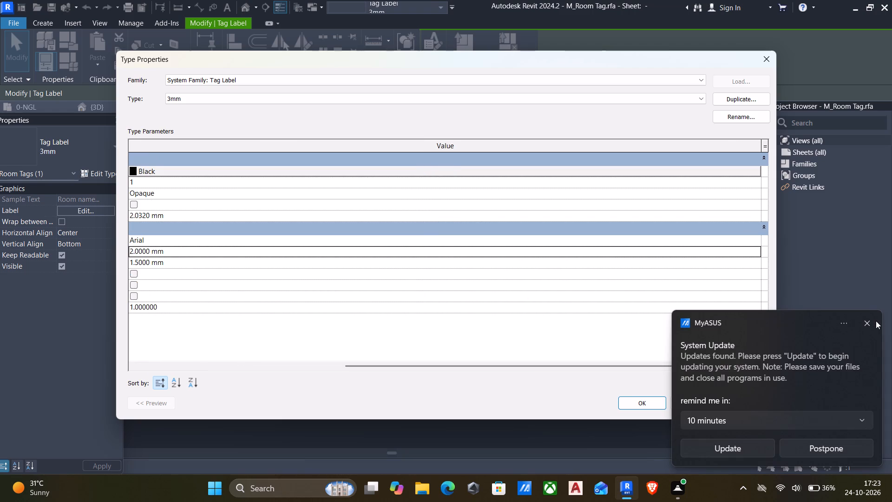
left_click(869, 323)
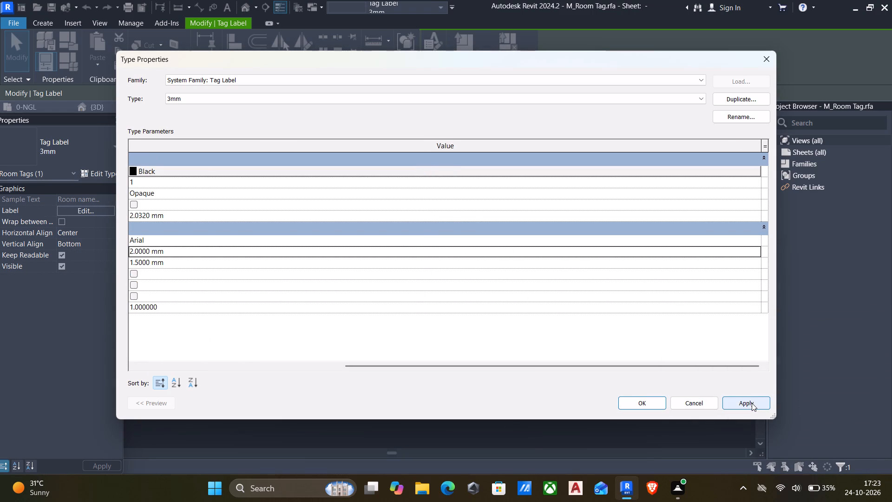
left_click(751, 403)
left_click(638, 400)
Delete the room number label 101 from the tag family.
scroll(262, 202, "down", 2)
middle_click_drag(262, 202, 361, 218)
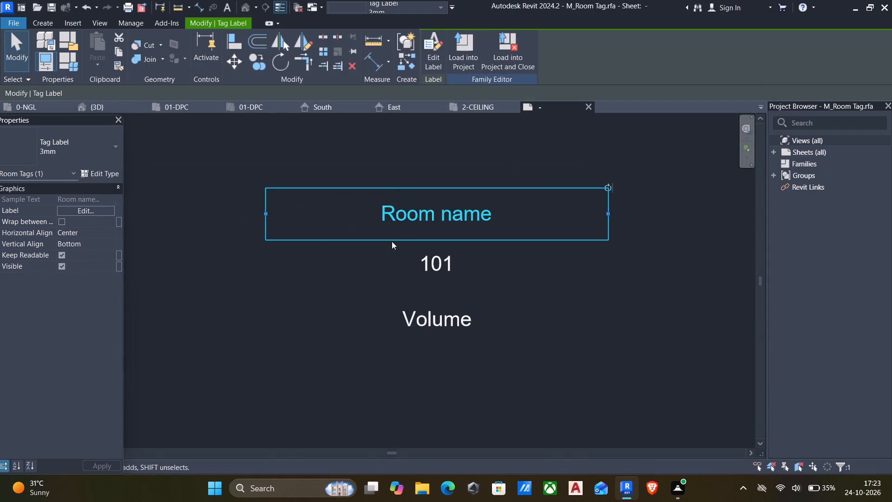
left_click(441, 272)
key("Delete")
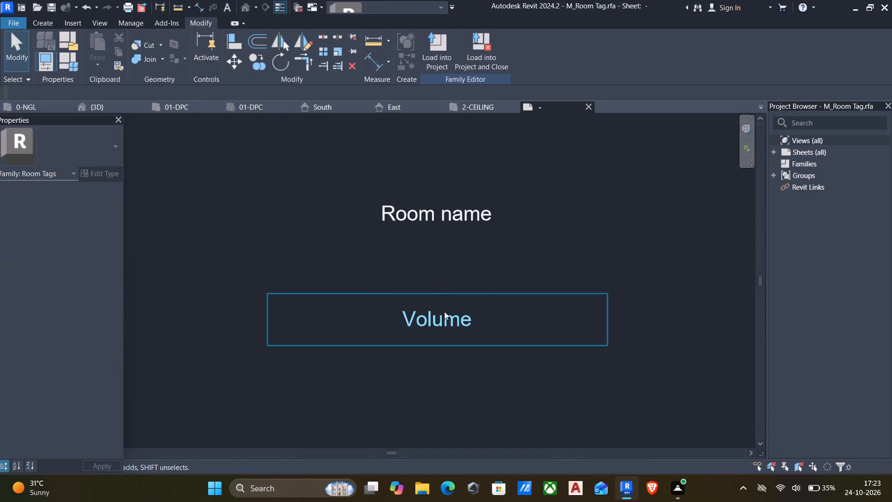
Nudge the Volume label upward off the overlapping area label and delete it.
left_click(443, 319)
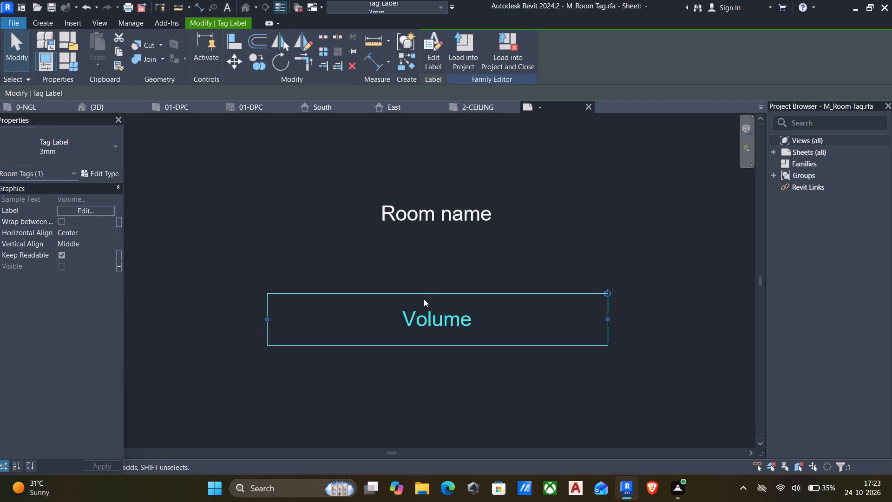
key("Up")
key("Up")
key("Up")
key("Up")
key("Up")
key("Up")
key("Up")
key("Up")
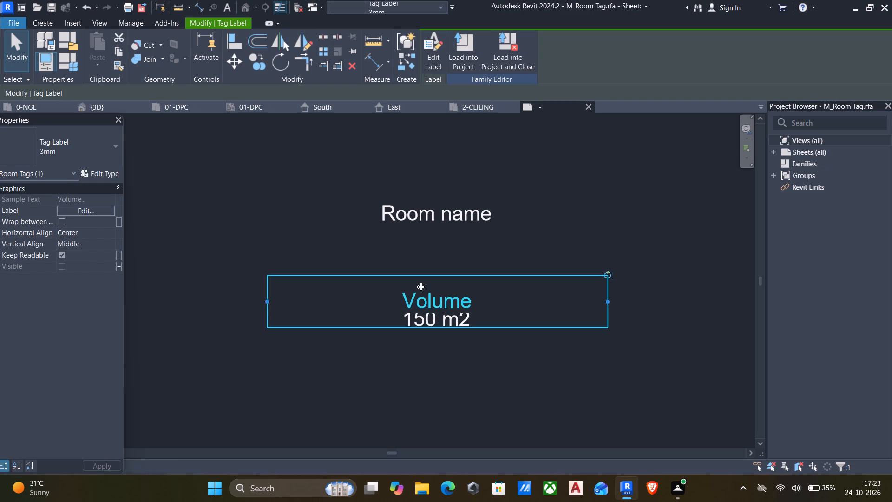
key("Delete")
Set the colour of the 150 m2 area label's 3mm type to Red and apply it.
left_click(428, 308)
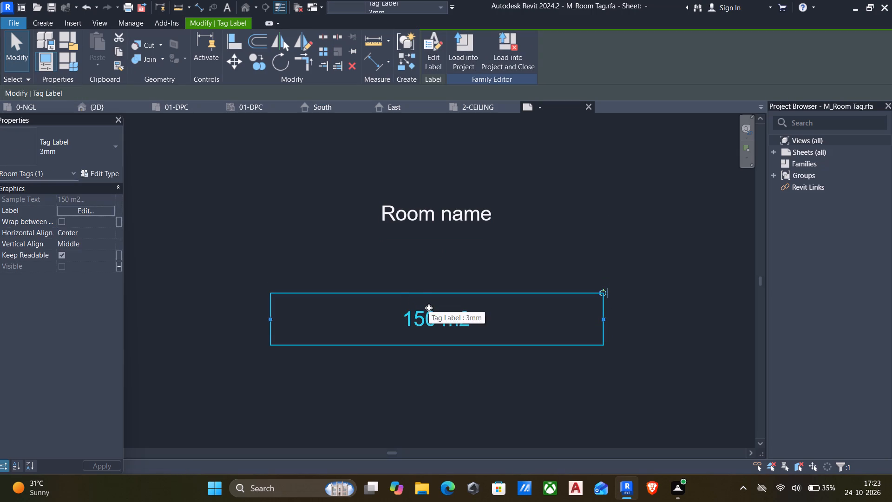
left_click(98, 173)
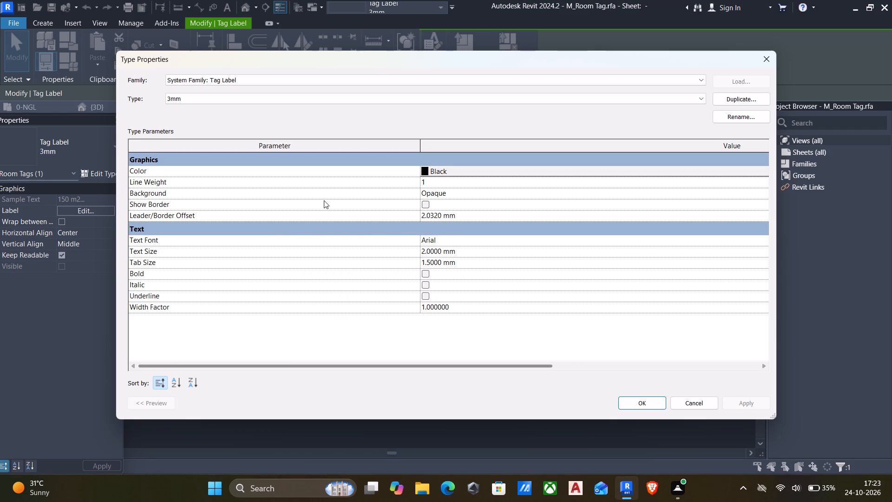
left_click(421, 168)
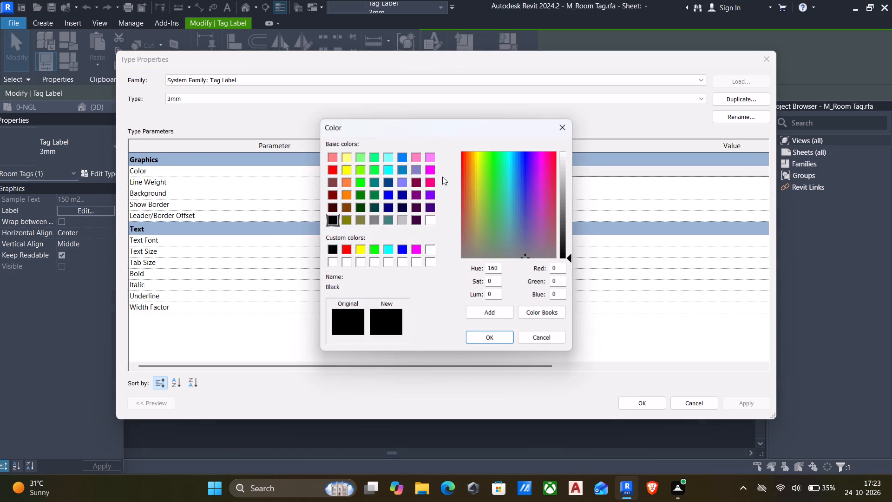
left_click(330, 173)
left_click(499, 336)
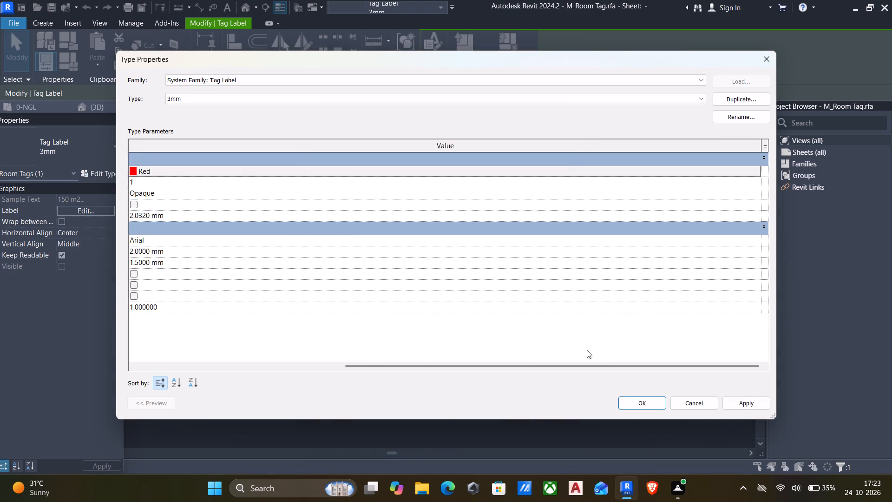
left_click(733, 401)
left_click(636, 402)
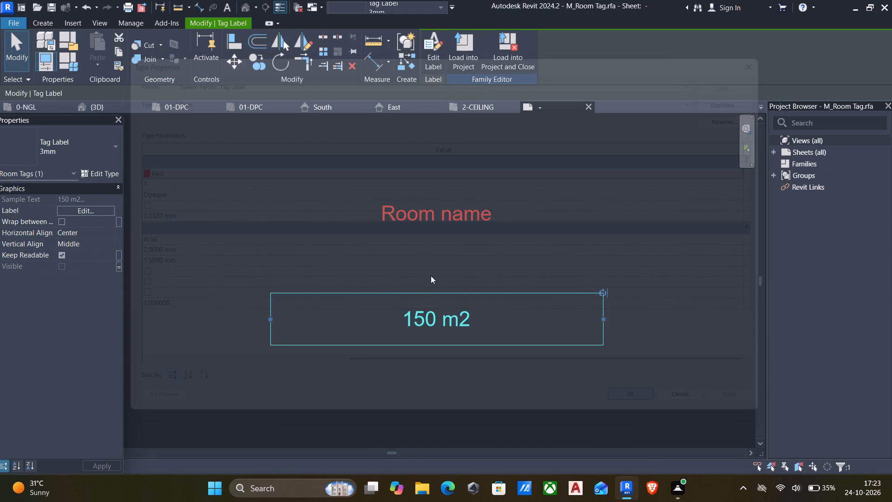
left_click(345, 245)
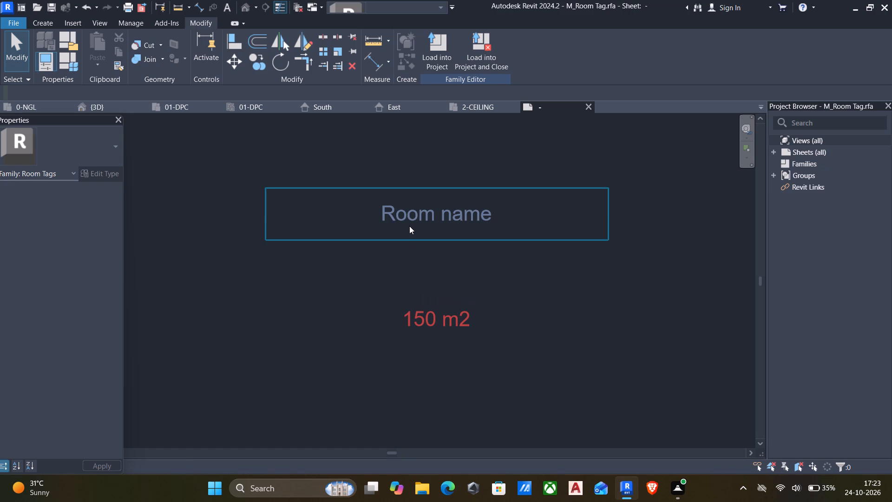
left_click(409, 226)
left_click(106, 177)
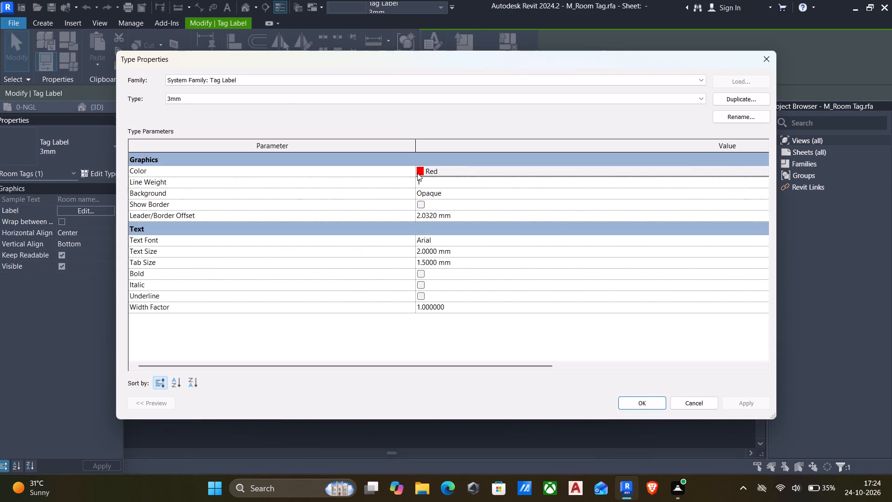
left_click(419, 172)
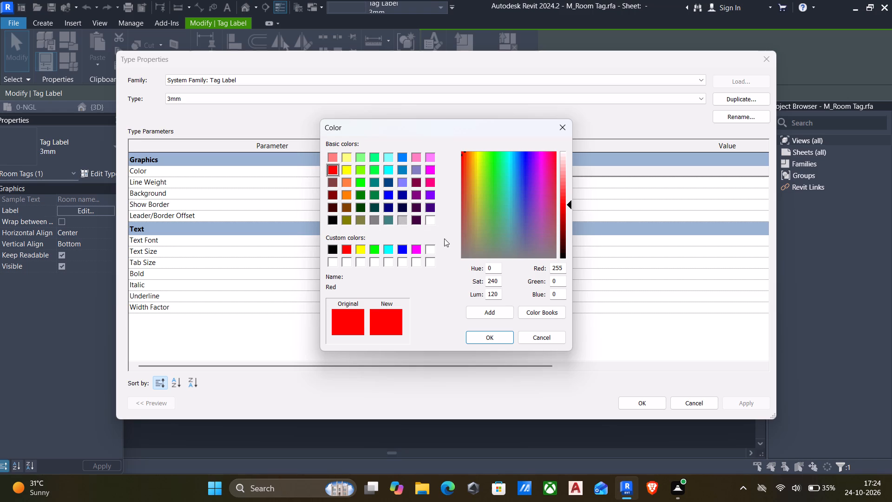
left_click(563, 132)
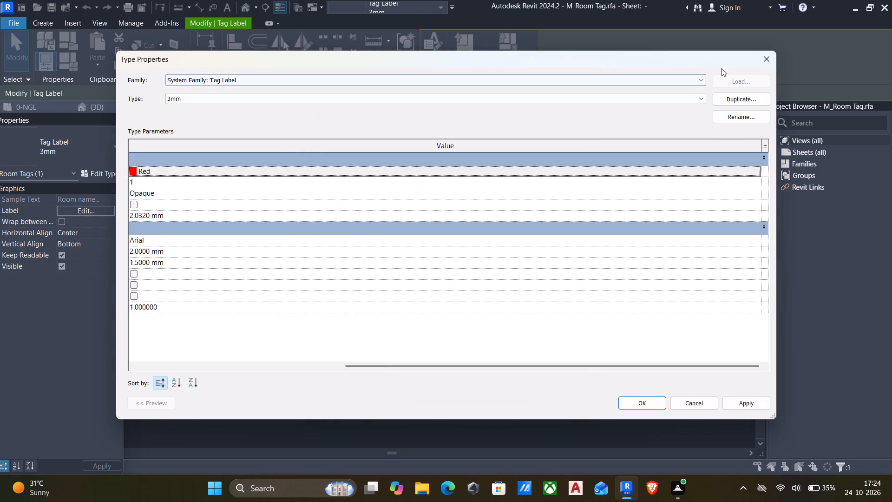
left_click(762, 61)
Undo the red colour change on the 3mm label type.
key("ctrl+z")
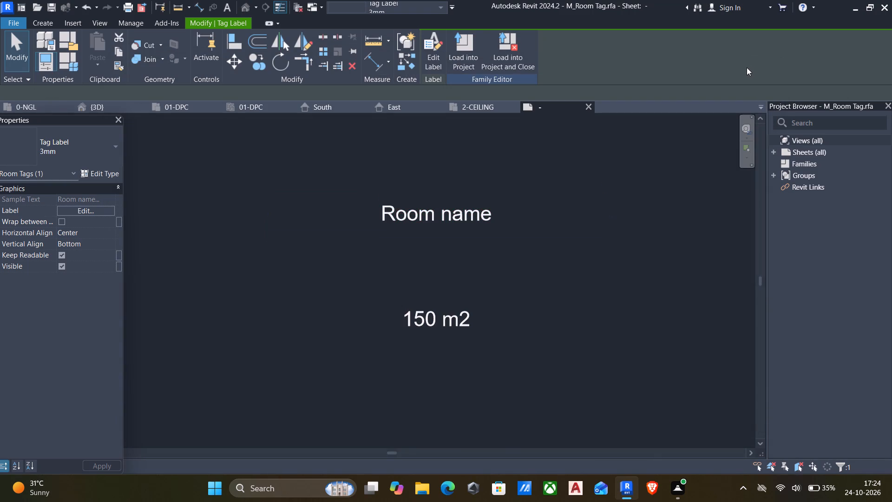
Duplicate the Room name label's 3mm type under the suggested name and assign the copy to that label.
left_click(458, 217)
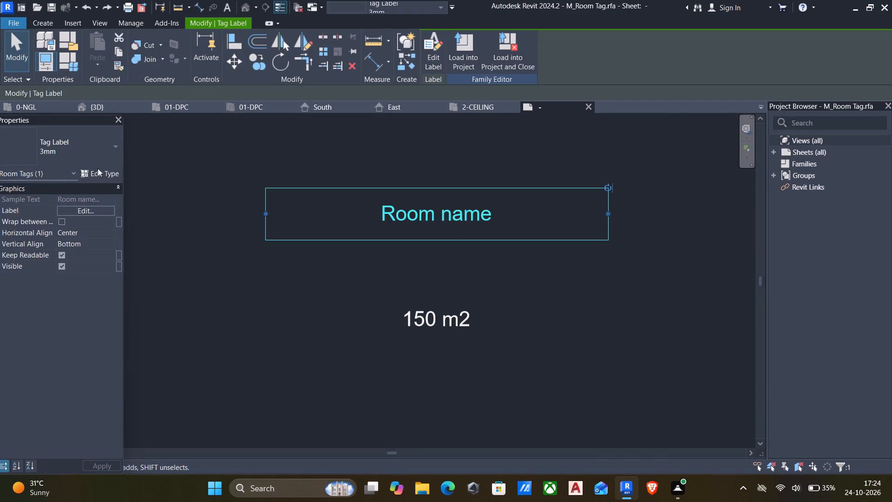
left_click(96, 173)
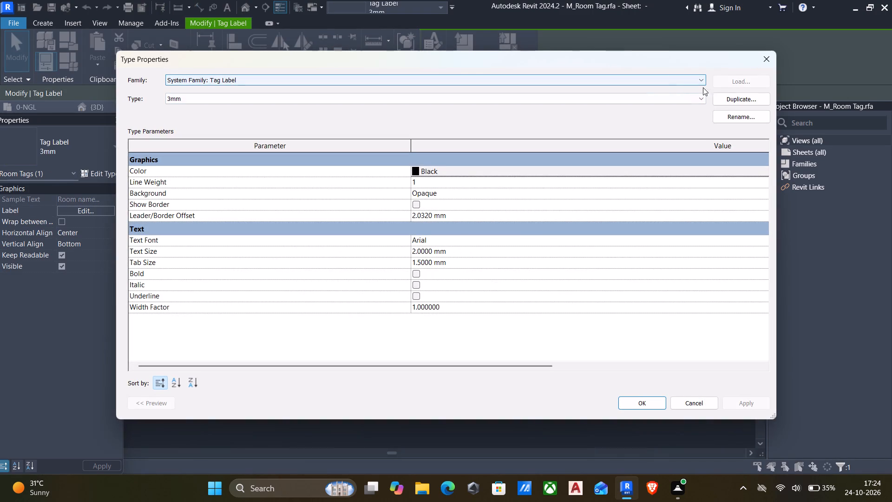
left_click(733, 97)
left_click(439, 260)
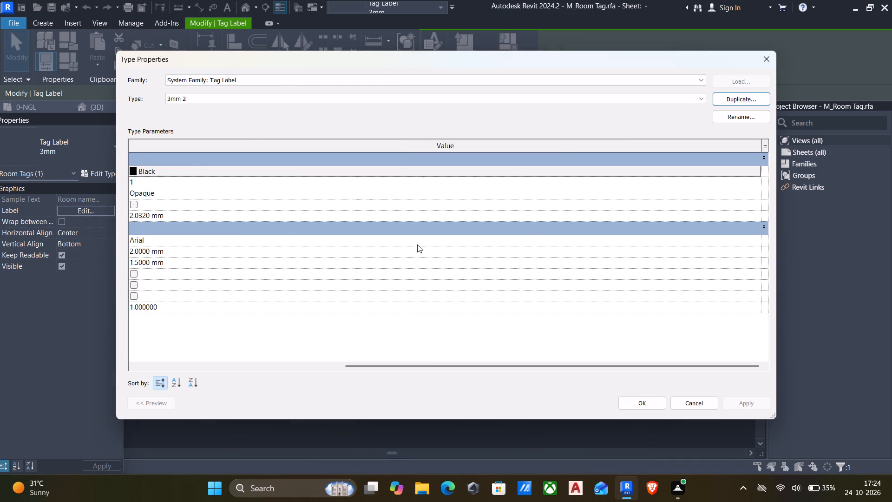
left_click(649, 401)
Duplicate the 150 m2 area label's 3mm type under the suggested name, with the copy's colour set to Red.
left_click(435, 316)
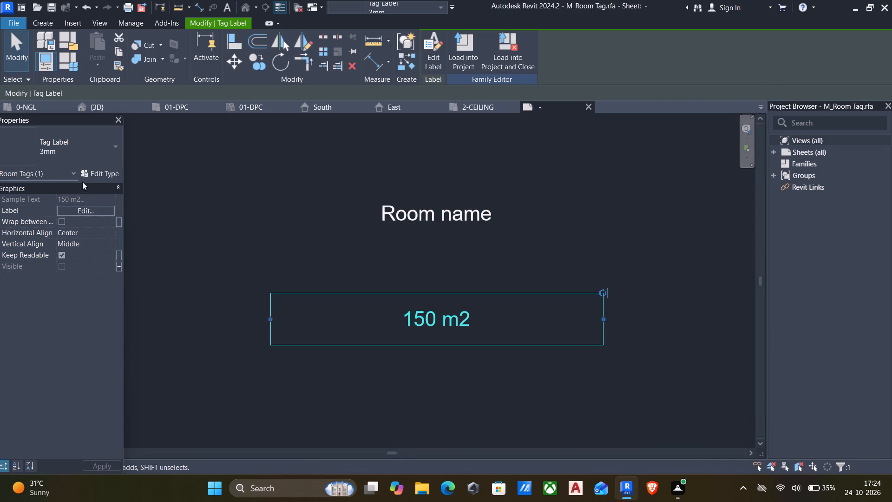
left_click(107, 172)
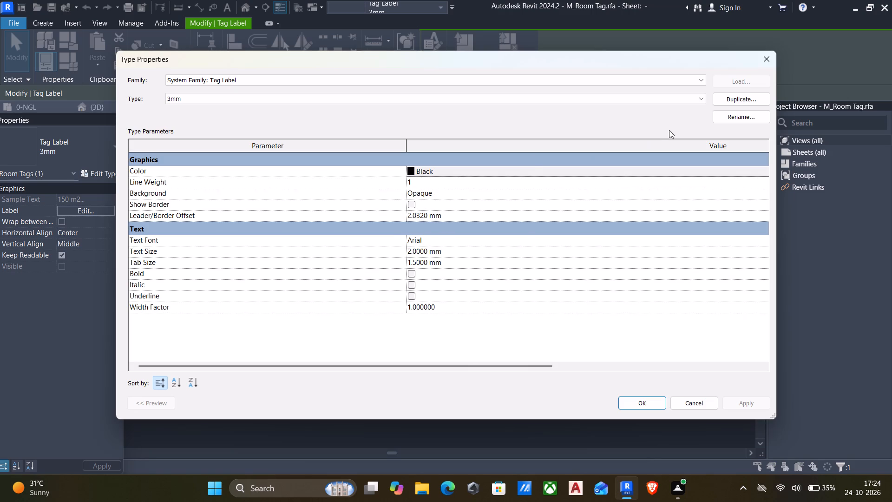
left_click(732, 96)
left_click(446, 262)
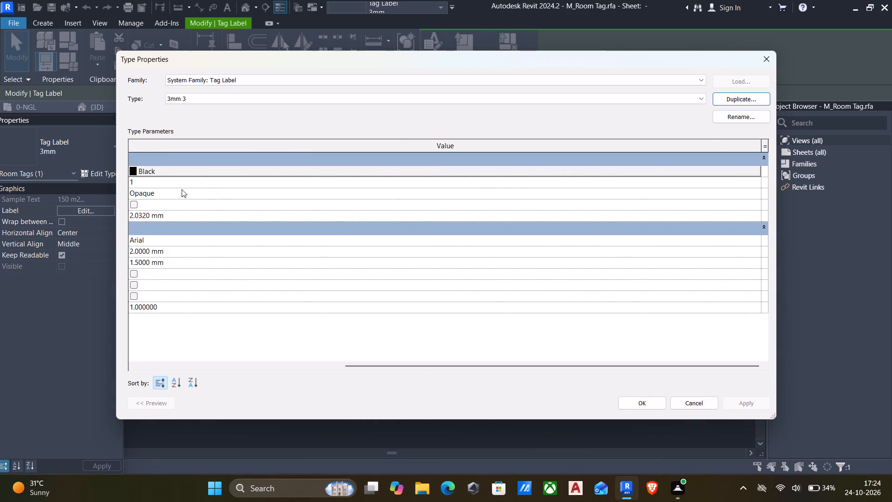
left_click(131, 172)
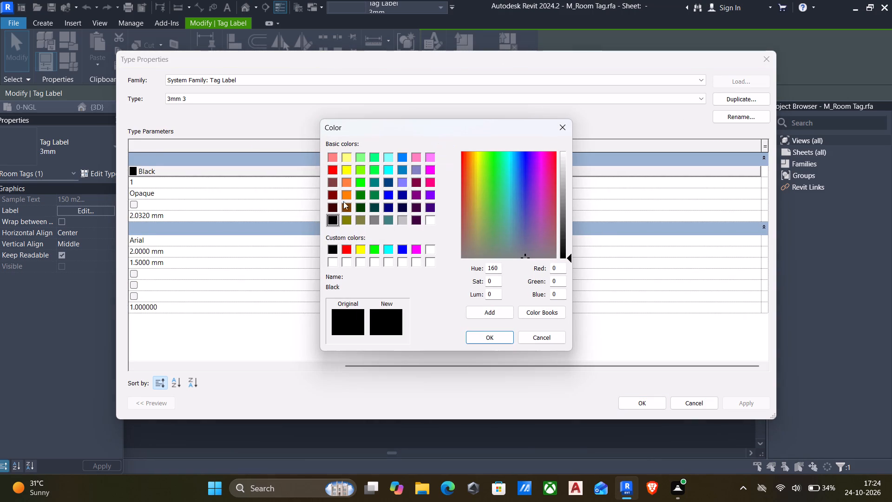
left_click(330, 168)
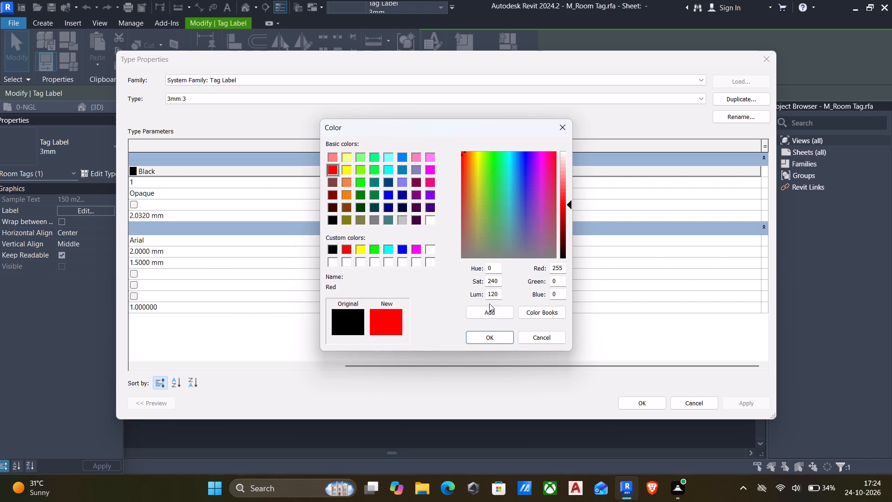
left_click(485, 328)
left_click(494, 332)
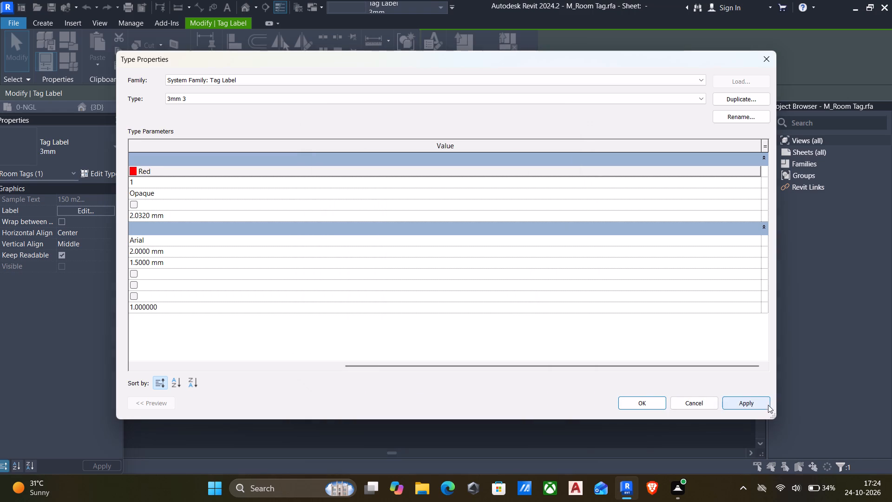
left_click(760, 401)
left_click(649, 399)
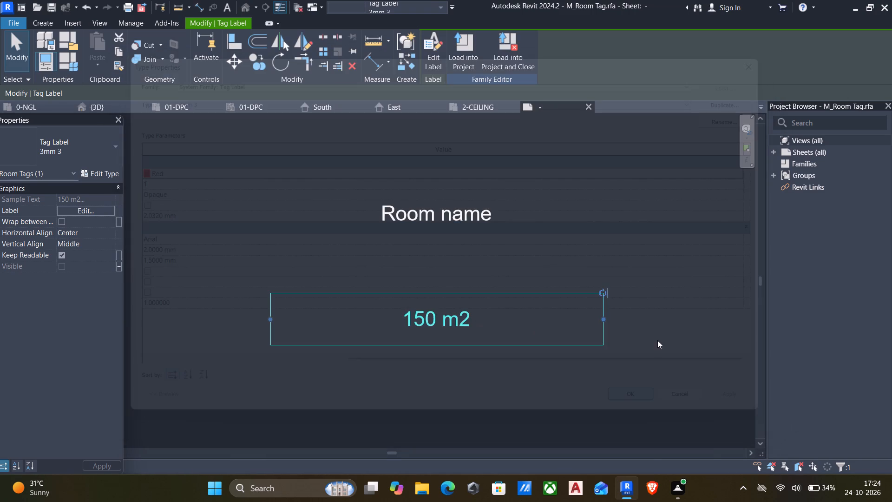
left_click(667, 336)
Nudge the 150 m2 area label upward in small increments so it sits closely beneath the Room name label.
left_click(430, 318)
key("Up")
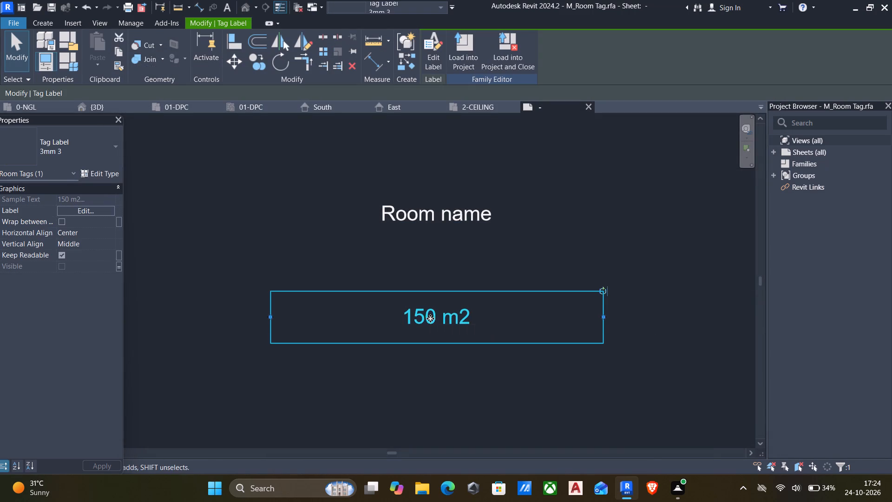
key("Up")
key("Up")
key("Up")
key("Up")
key("Up")
key("Up")
key("Up")
key("Up")
key("Up")
key("Up")
key("Up")
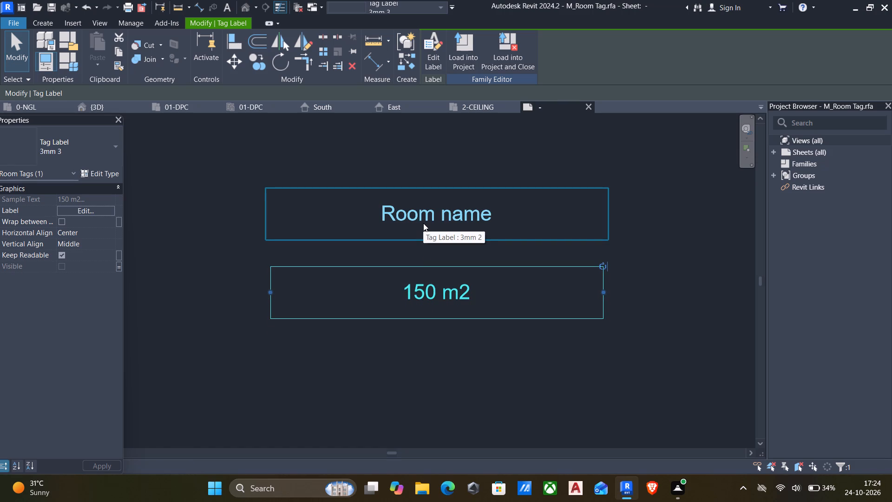
scroll(275, 217, "down", 4)
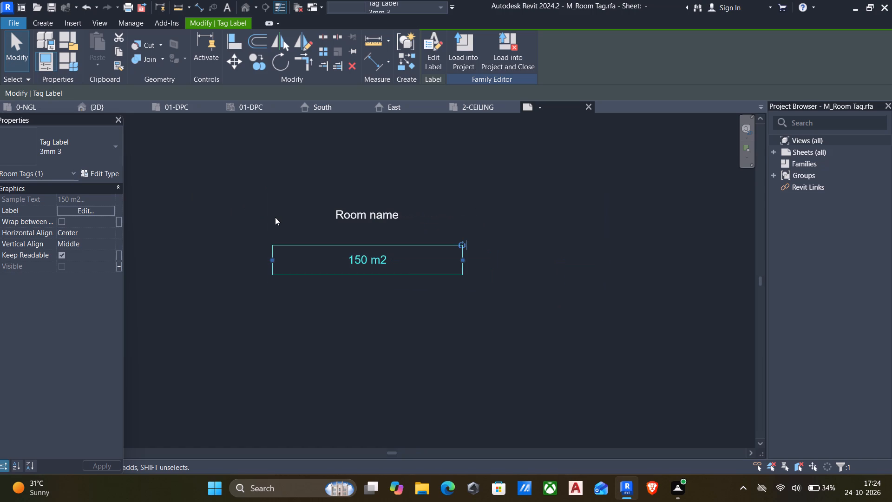
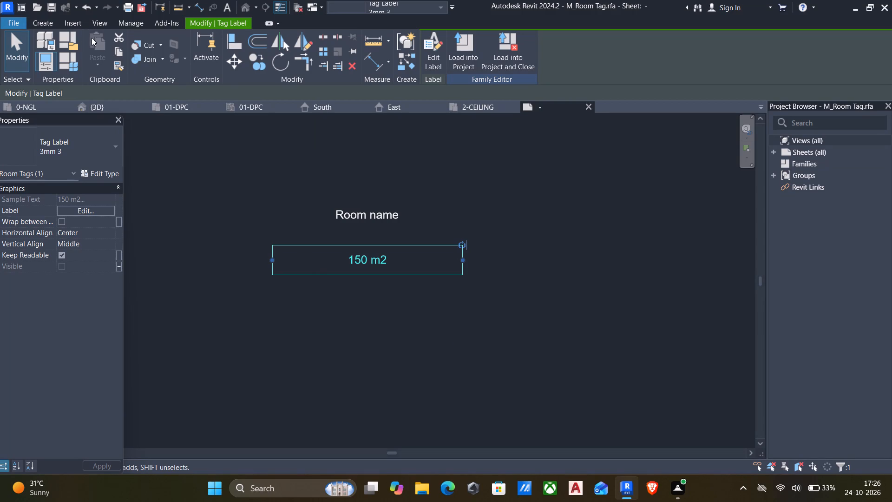
Turn on the display of annotation categories in the room tag family's sheet view.
left_click(99, 20)
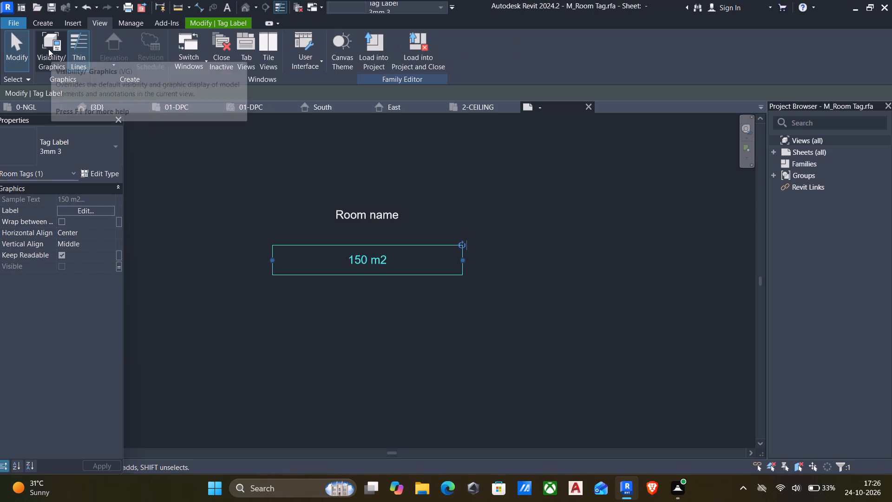
left_click(48, 49)
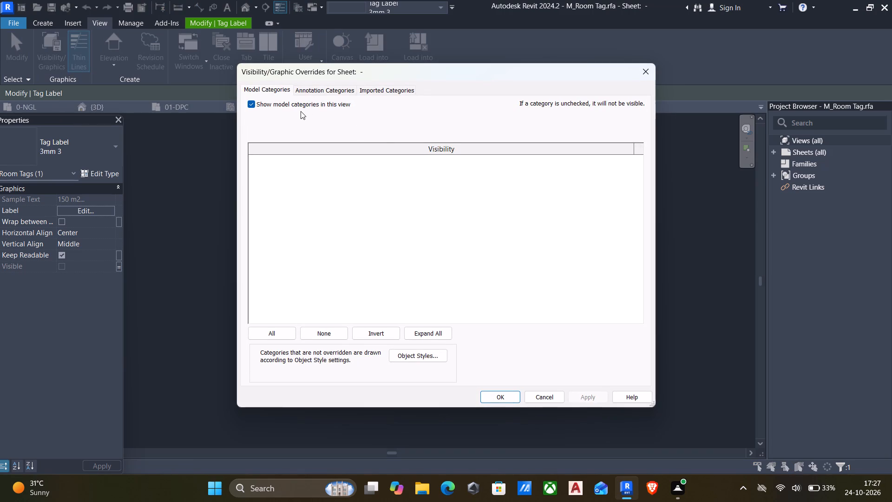
left_click(320, 90)
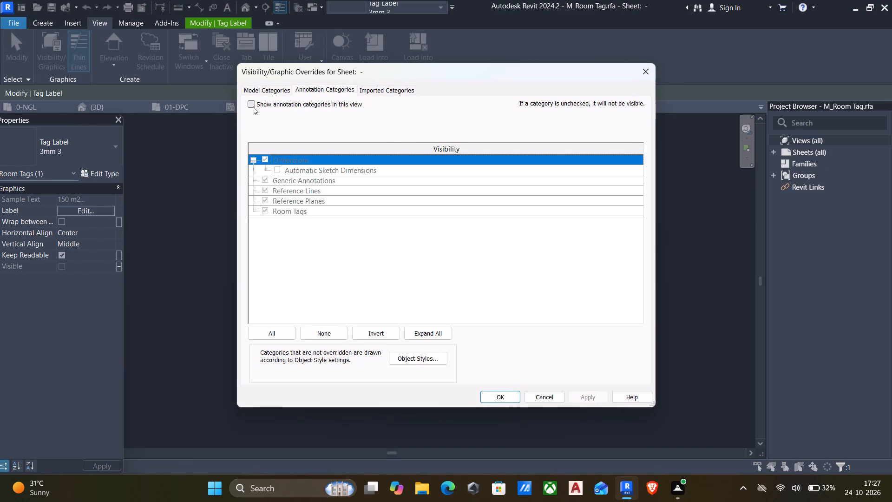
left_click(253, 106)
left_click(587, 396)
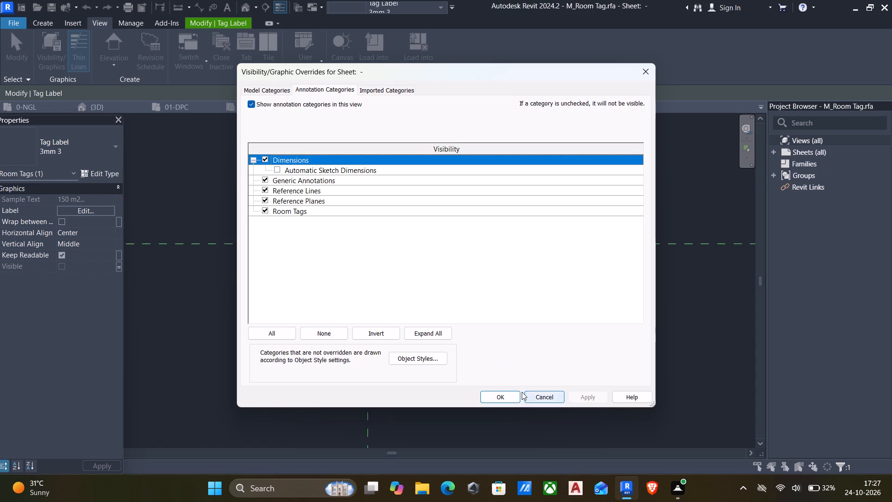
left_click(496, 392)
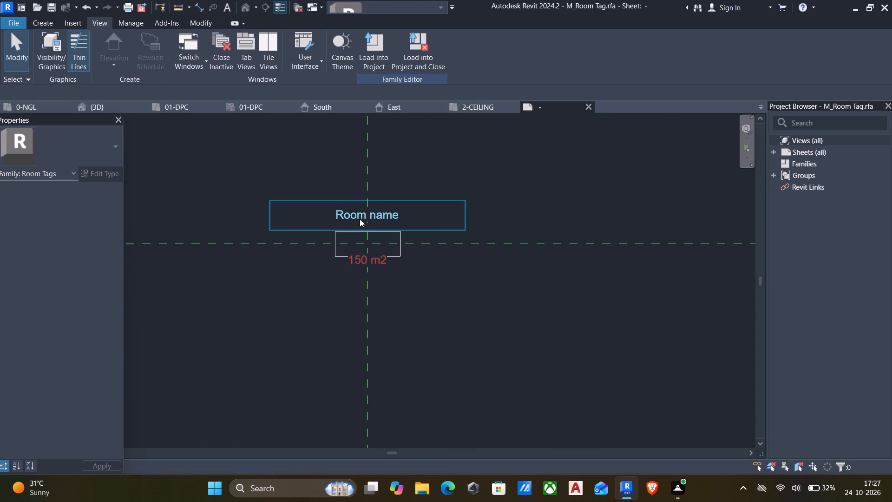
Delete the four lines of the small rectangle between the Room name and 150 m2 labels.
left_click(343, 229)
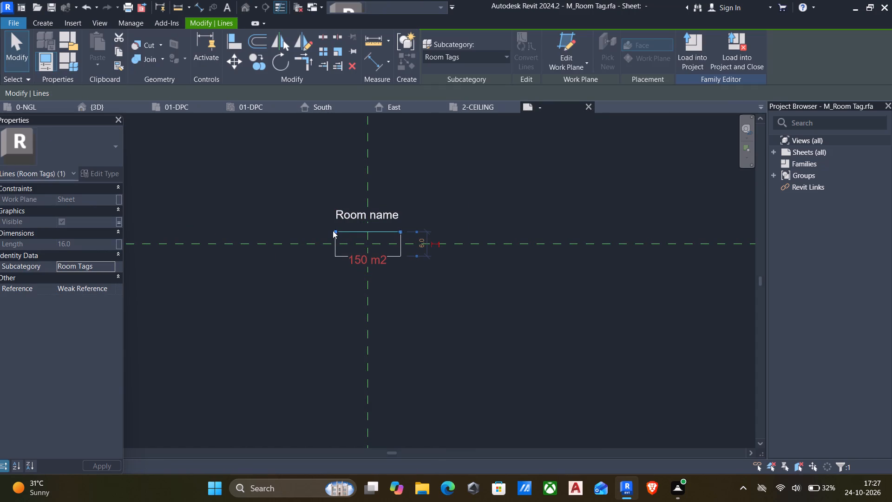
key("Pause")
key("Delete")
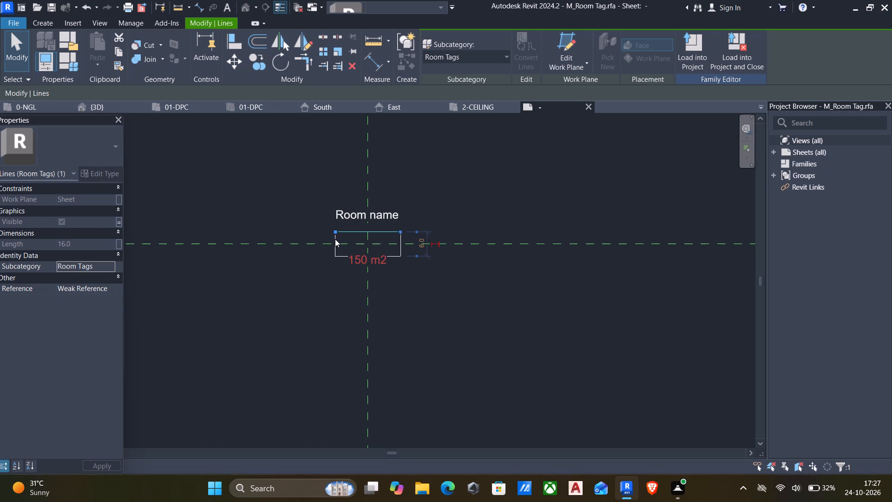
left_click(335, 239)
key("Delete")
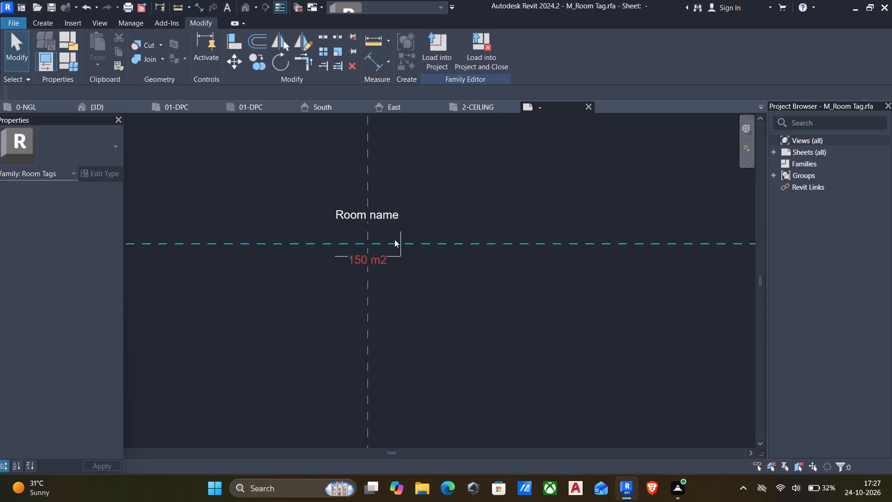
left_click(404, 237)
key("Delete")
left_click(390, 253)
key("Delete")
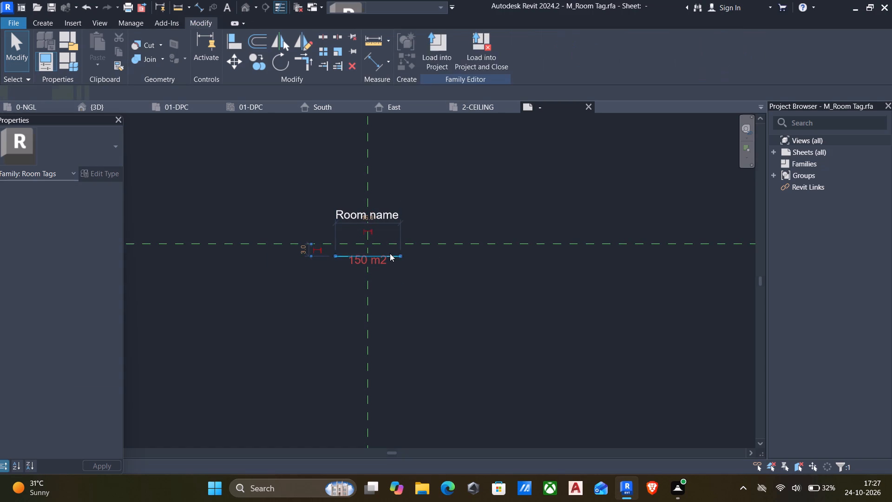
Nudge the Room name label down in small increments so its text sits just above the horizontal reference plane.
key("Down")
key("Down")
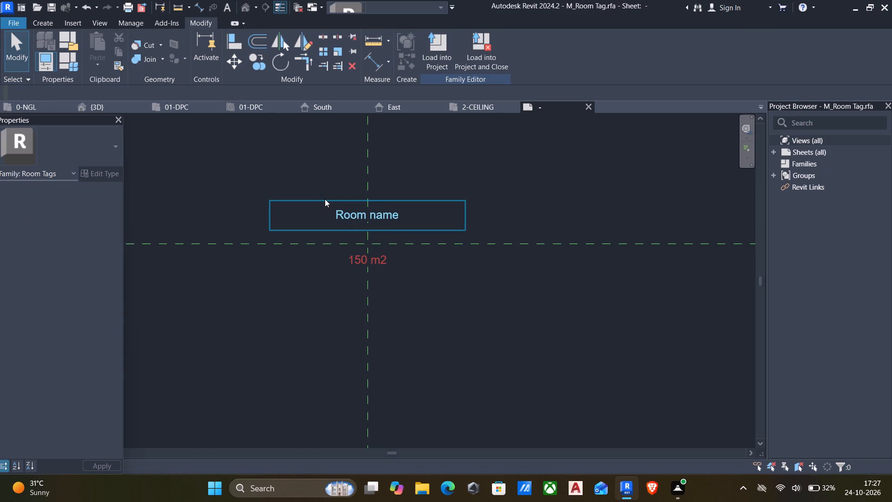
key("Down")
key("Down")
left_click(362, 225)
key("Down")
key("Down")
key("Down")
key("Down")
key("Down")
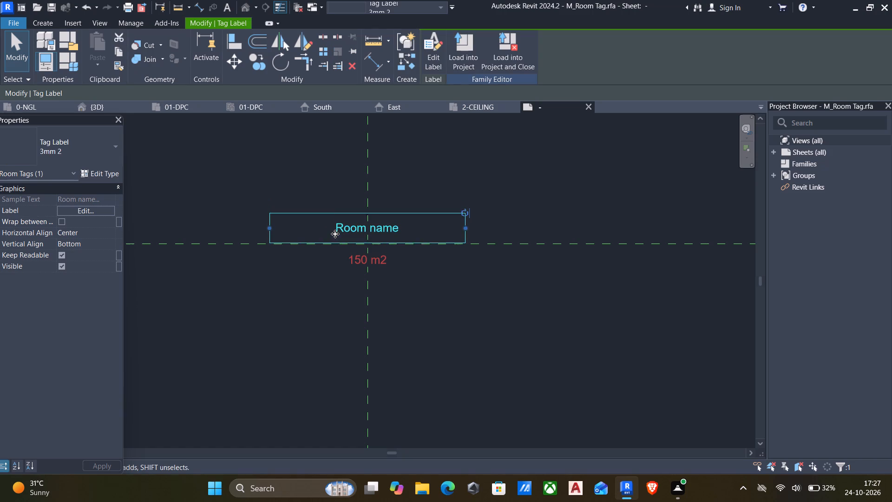
key("Down")
key("Down")
key("Down")
key("Down")
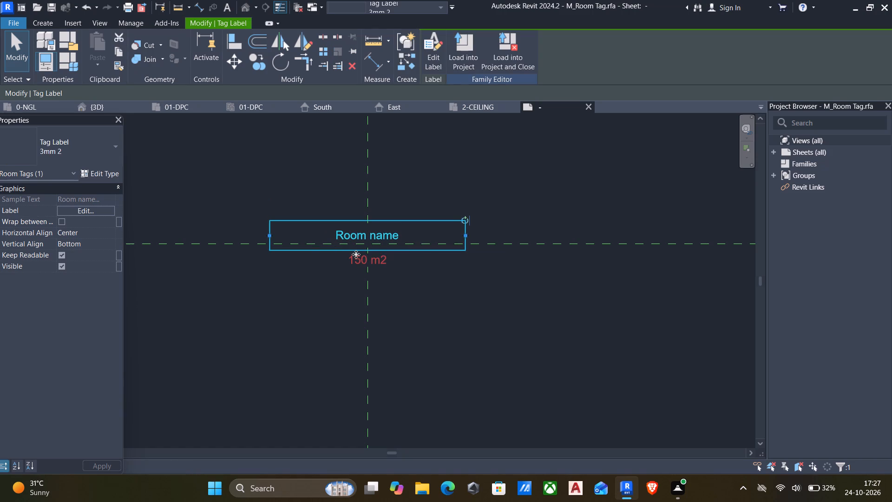
Nudge the 150 m2 area label up in small increments to sit close beneath the Room name label.
left_click(370, 266)
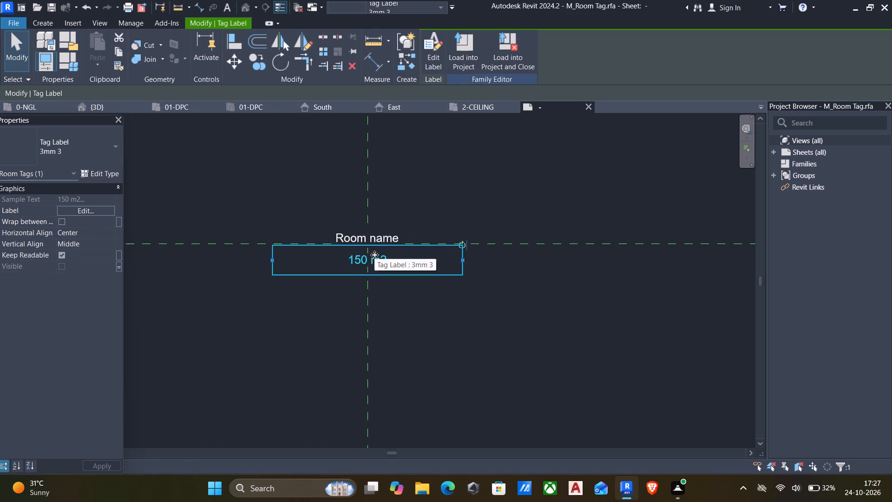
key("Up")
key("Up")
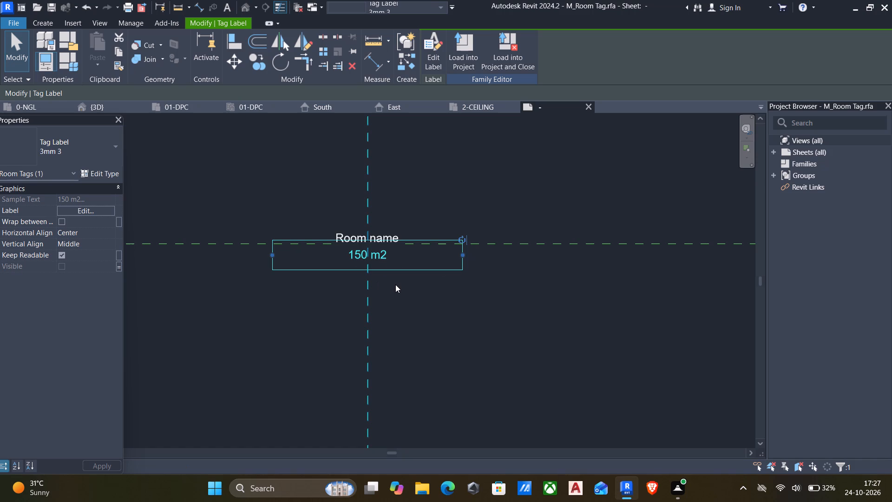
middle_click_drag(309, 334, 335, 354)
scroll(377, 294, "up", 1)
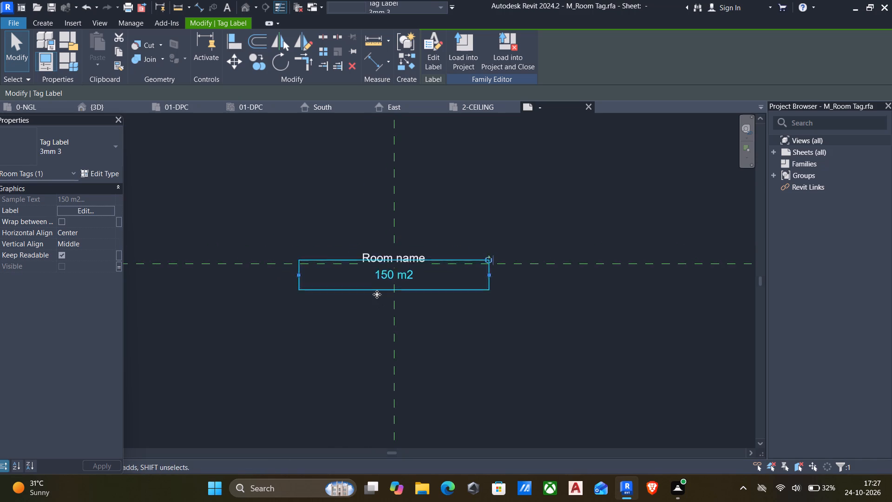
scroll(377, 294, "up", 3)
key("Up")
key("Up")
left_click(369, 306)
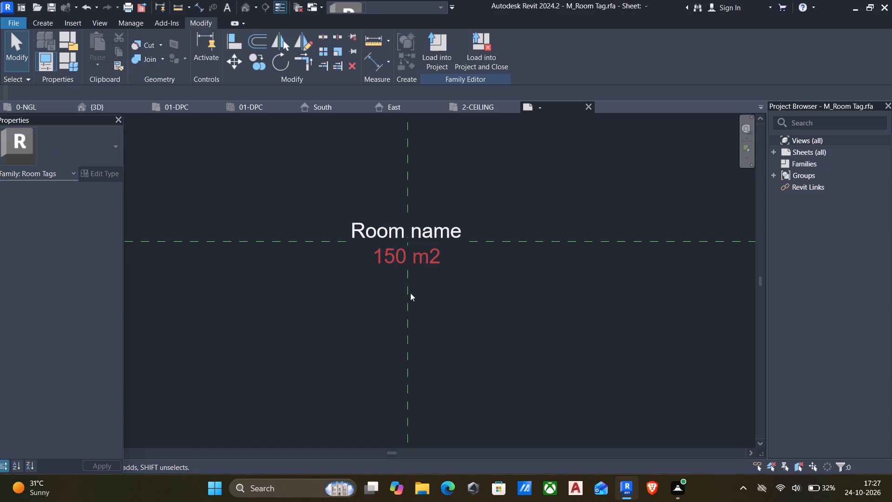
Examine the type properties of the Room name label and the text fonts available for its 3mm 2 type.
scroll(344, 217, "down", 2)
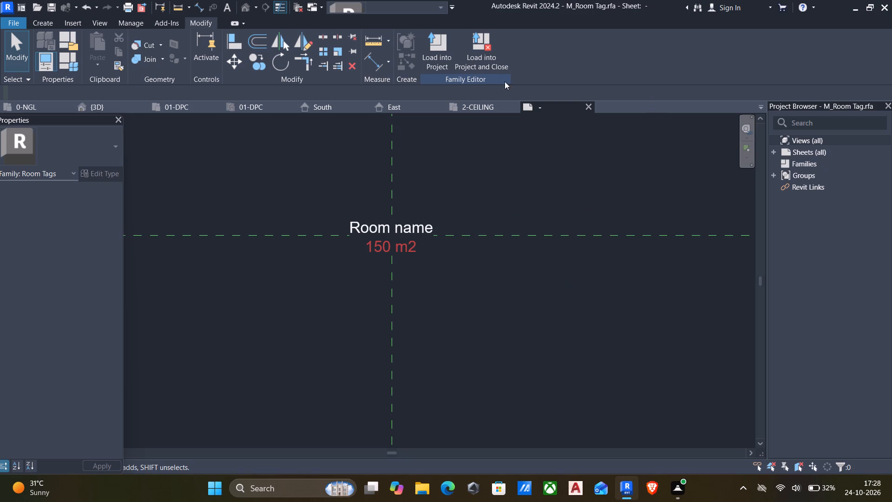
left_click(409, 217)
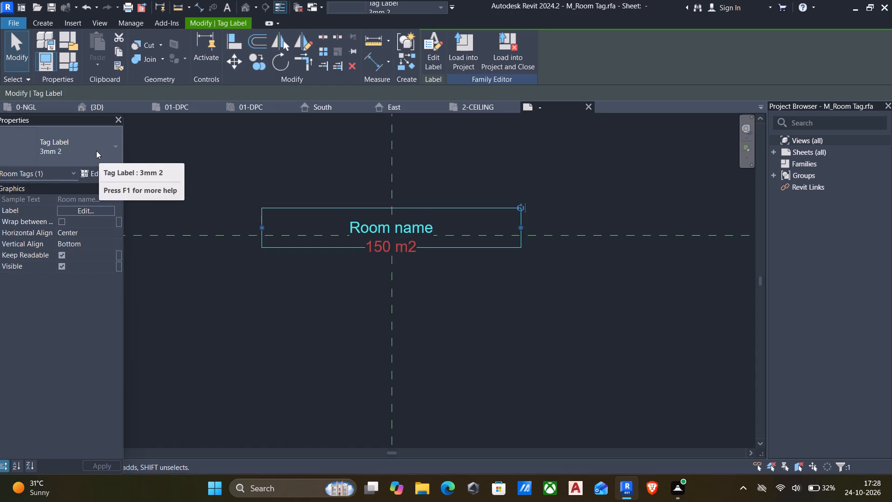
left_click(98, 172)
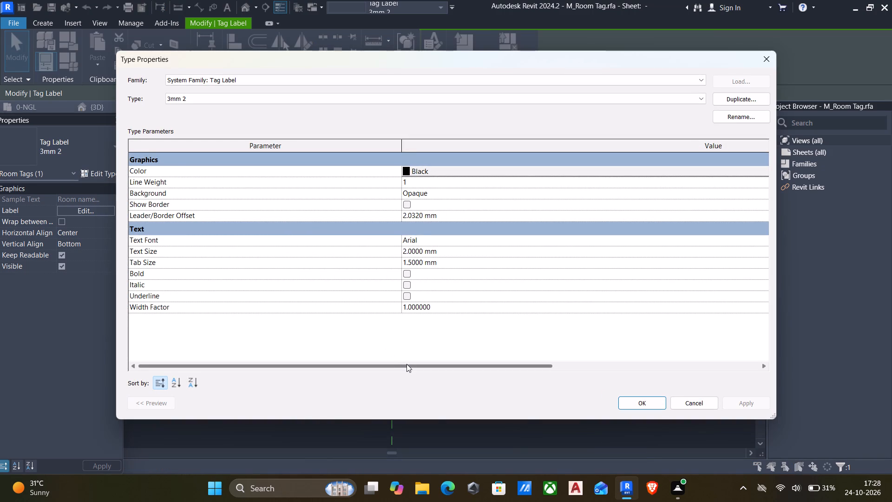
left_click_drag(407, 364, 366, 367)
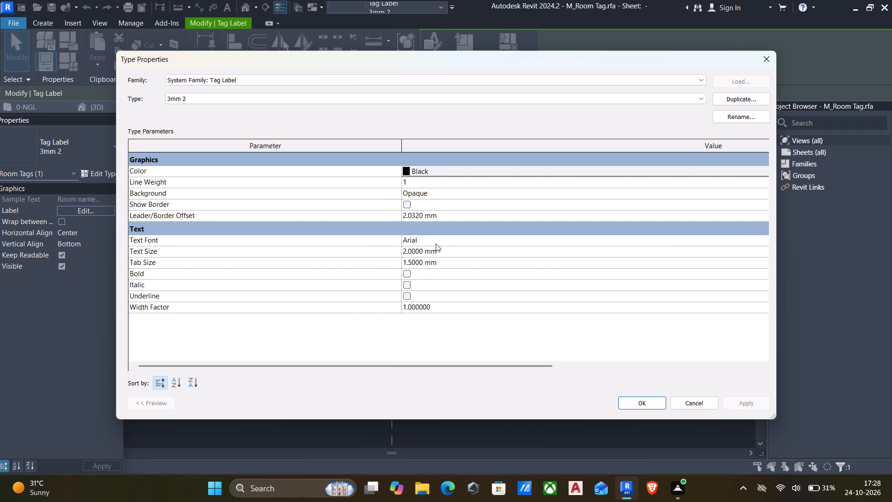
left_click(451, 240)
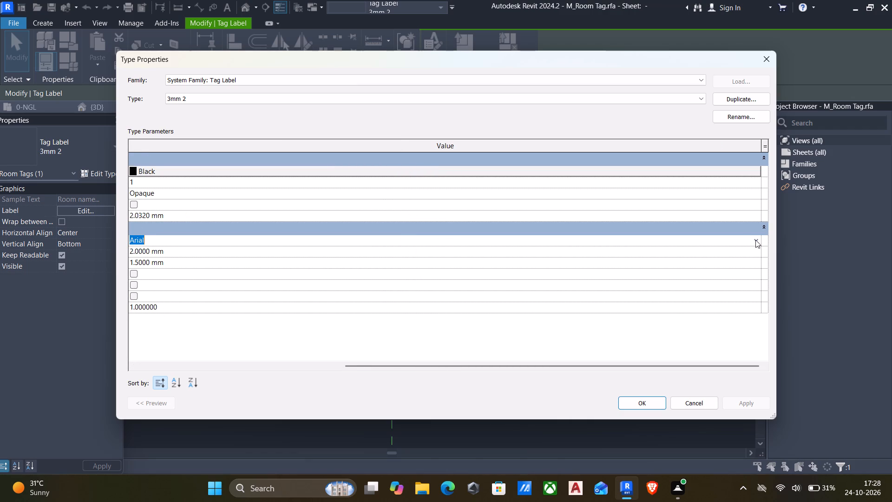
left_click(760, 239)
left_click(753, 242)
left_click(753, 242)
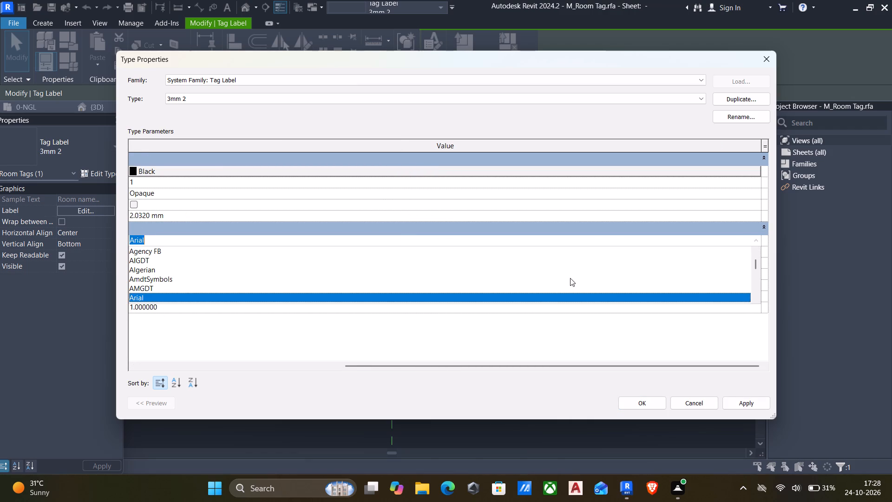
scroll(337, 299, "down", 2)
scroll(133, 266, "down", 20)
scroll(133, 266, "down", 6)
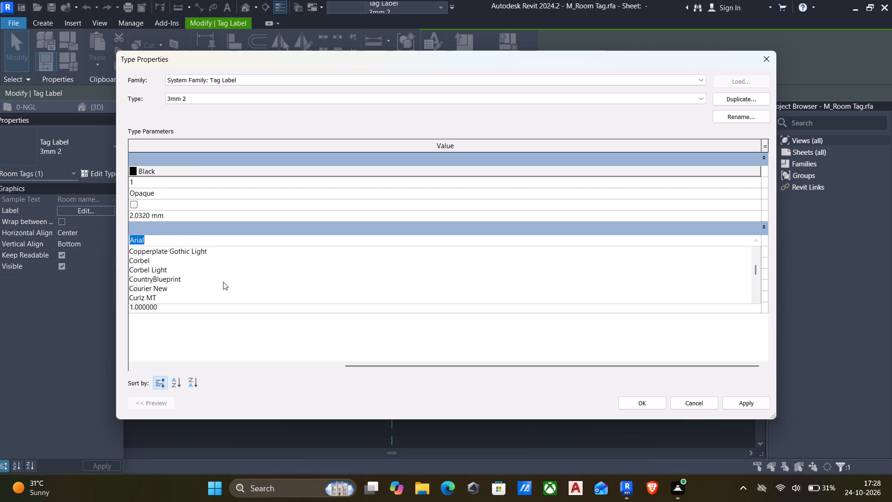
scroll(223, 282, "down", 2)
left_click(754, 239)
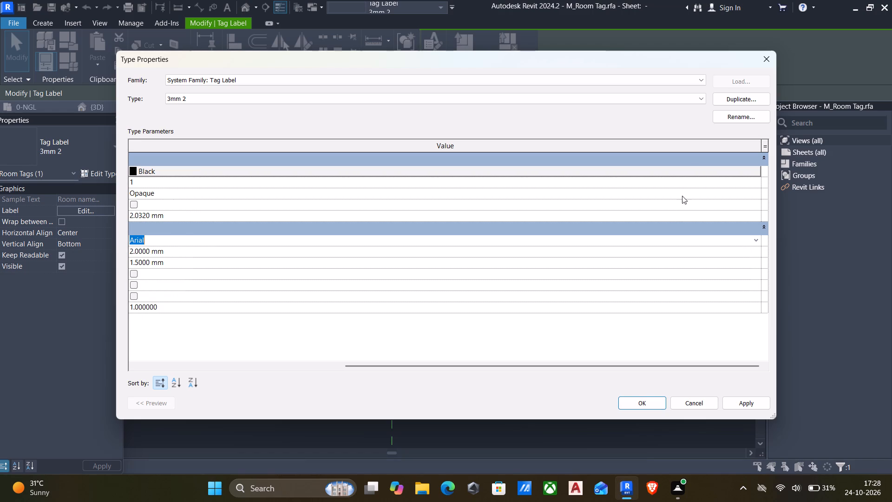
left_click(765, 63)
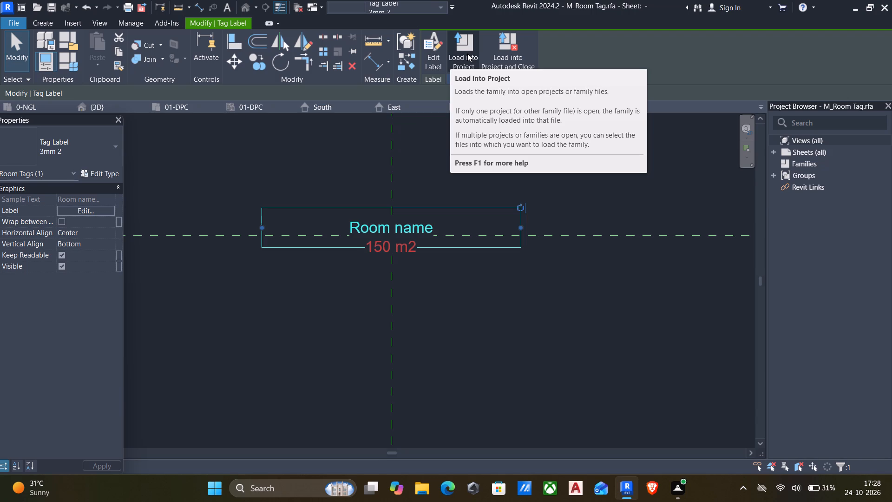
Set the text size of the 150 m2 area label's 3mm 3 type to 1.3 mm.
left_click(371, 245)
left_click(396, 276)
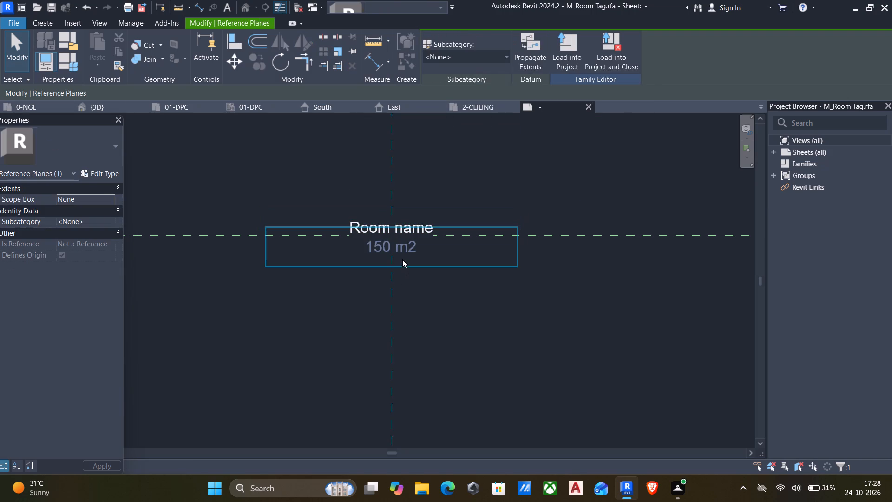
left_click(403, 256)
left_click(102, 172)
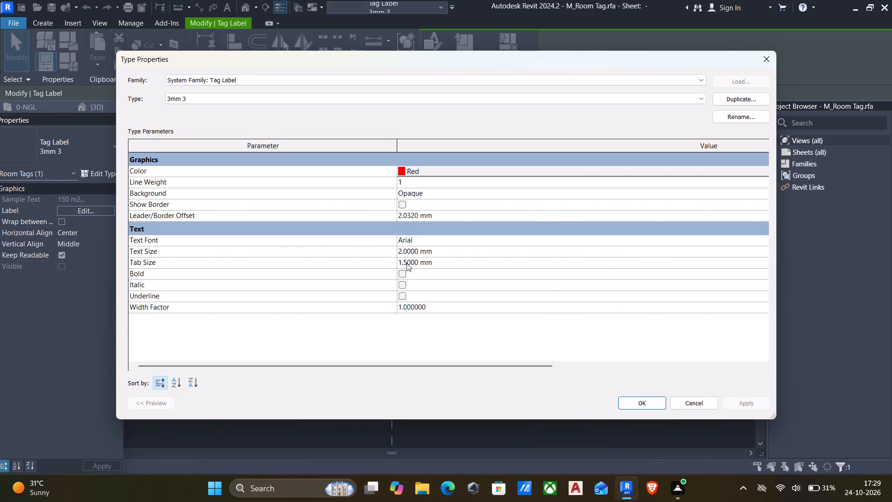
left_click(444, 252)
type("1.3")
key("Return")
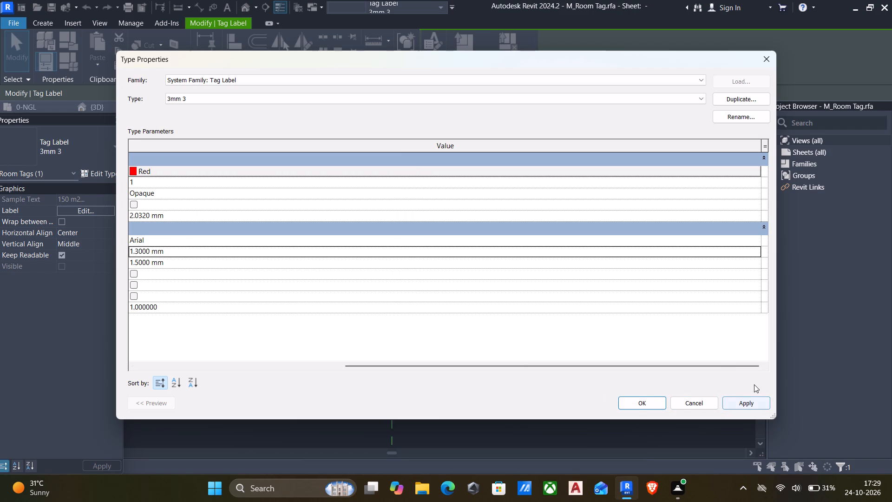
left_click(746, 400)
left_click(647, 401)
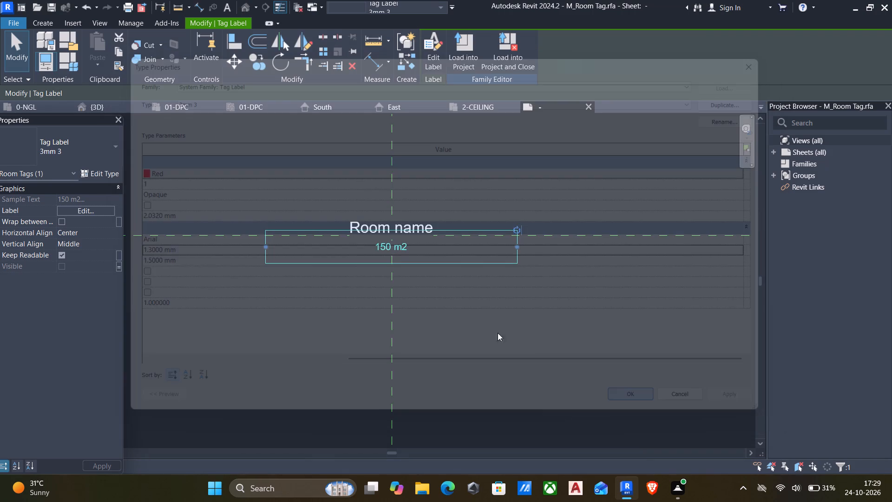
left_click(424, 312)
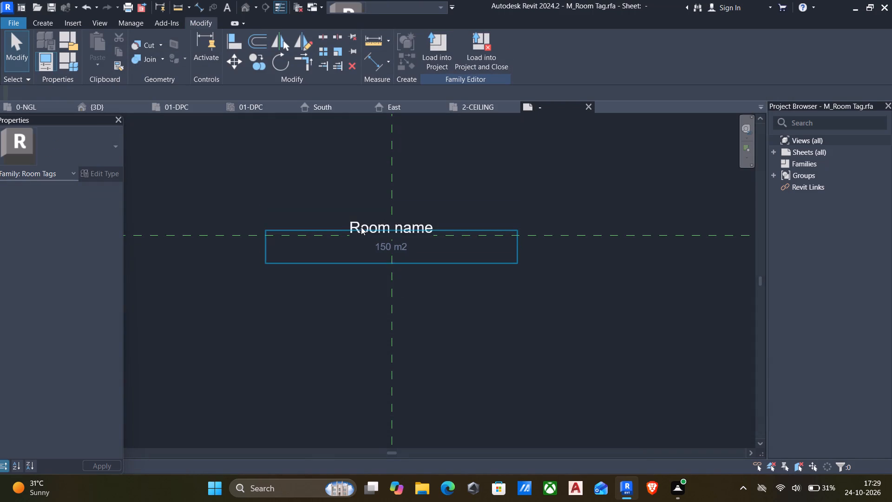
Set the text size of the Room name label's 3mm 2 type to 2 mm.
left_click(364, 223)
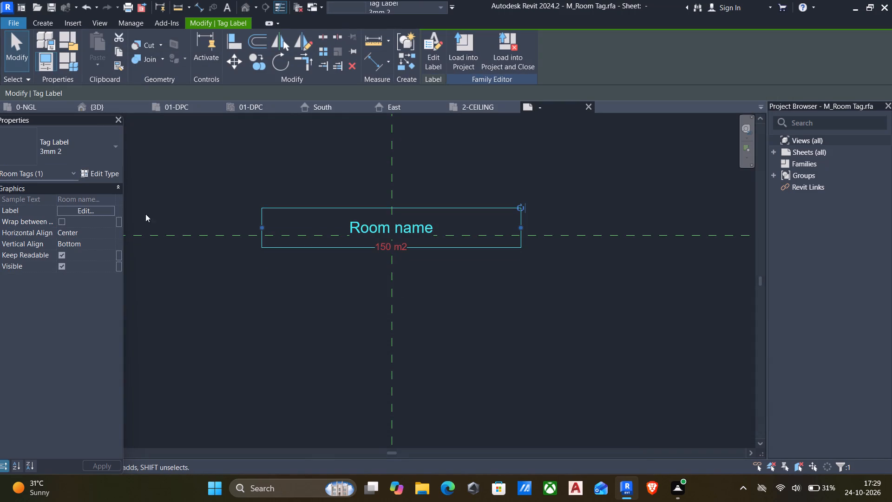
left_click(98, 176)
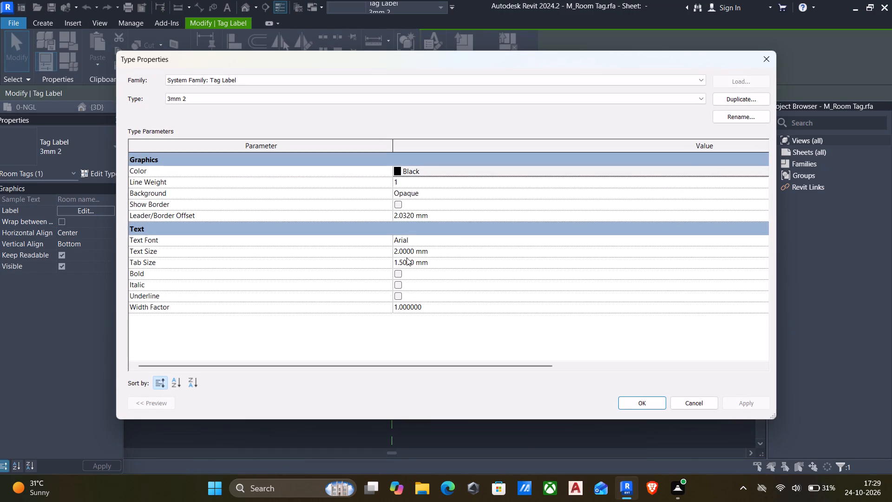
left_click(441, 251)
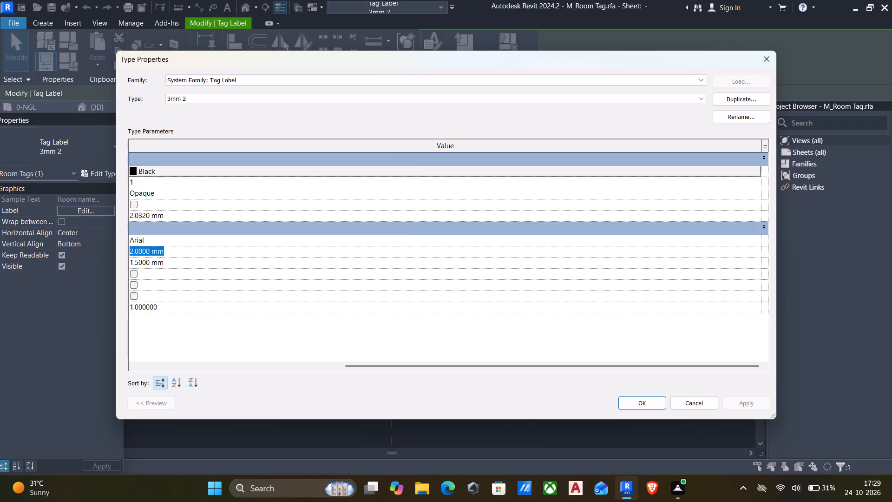
key("2")
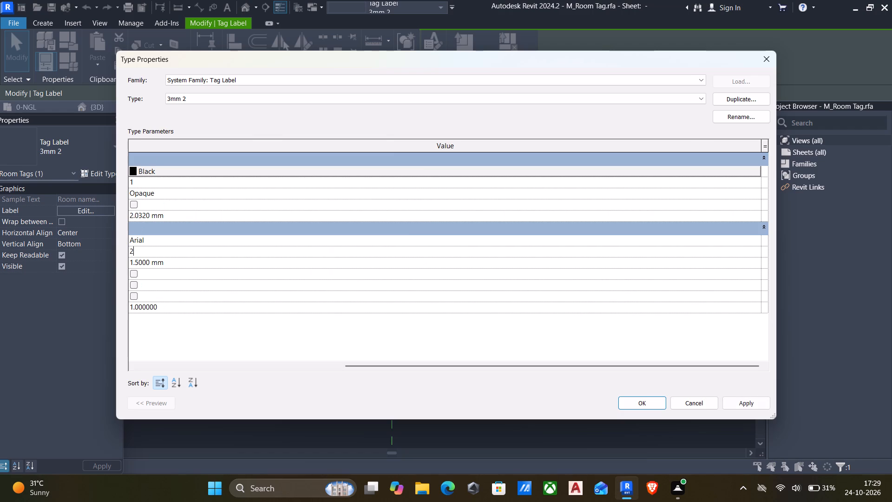
key("Return")
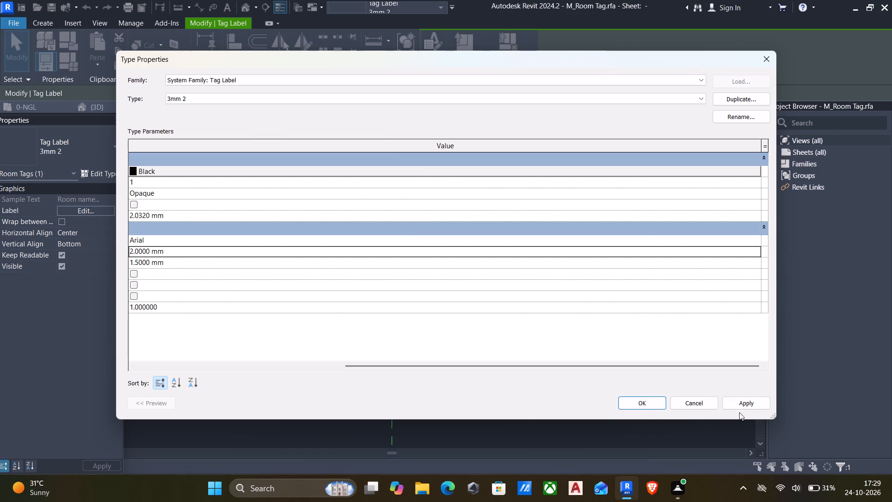
left_click(741, 401)
left_click(651, 402)
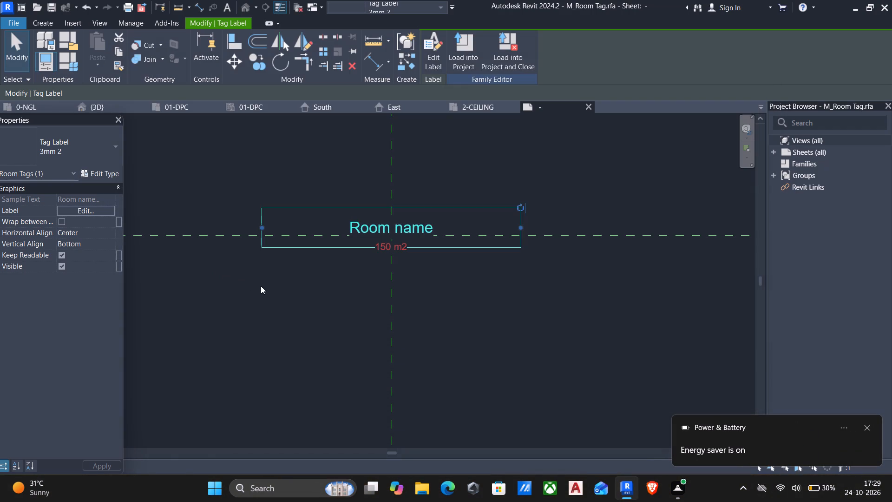
left_click(272, 290)
Load the room tag family into the house project, overwriting the existing version and its parameter values, and dismiss the save reminder.
middle_click_drag(274, 294, 318, 304)
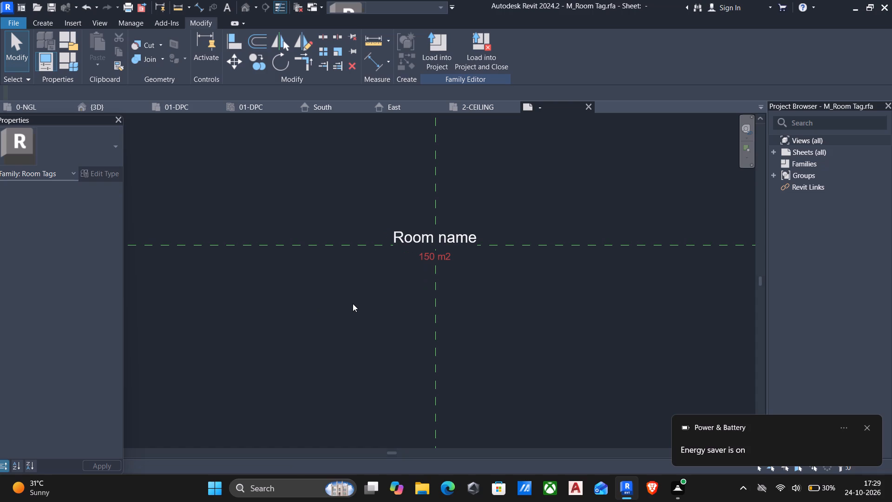
left_click(435, 44)
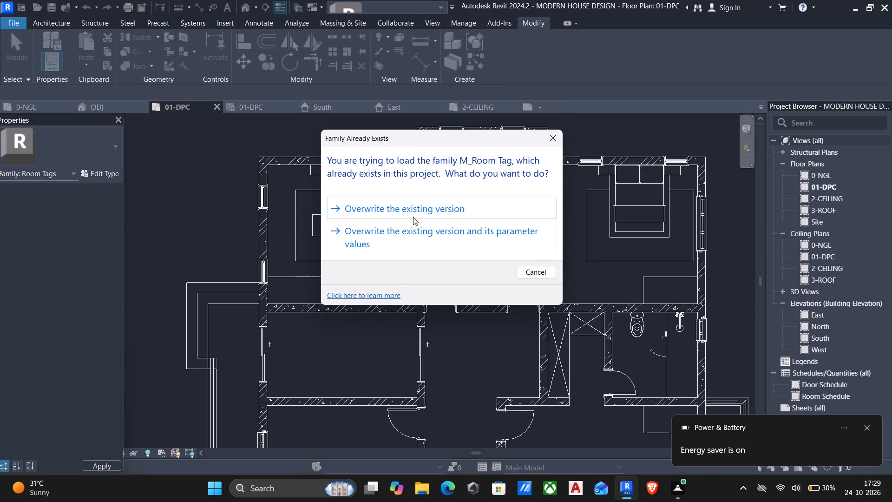
left_click(422, 227)
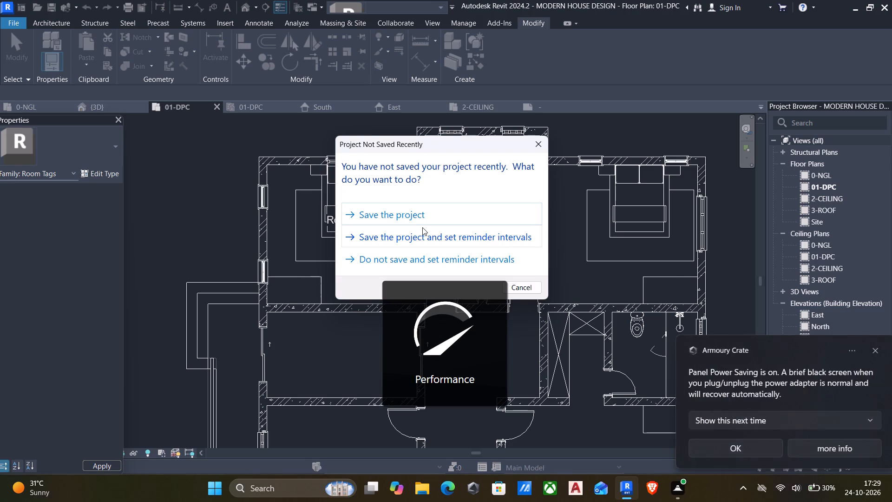
left_click(534, 150)
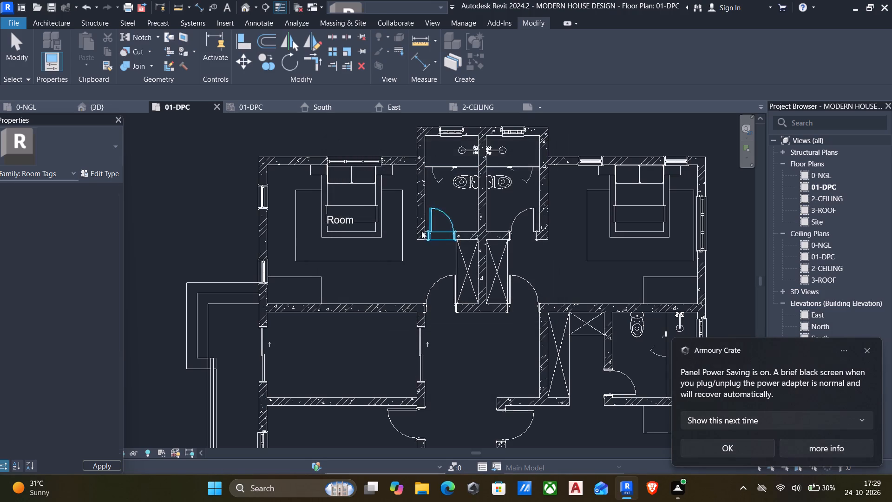
Reopen the M_Room Tag family for editing from the bedroom's room tag on the 01-DPC floor plan.
scroll(347, 219, "up", 9)
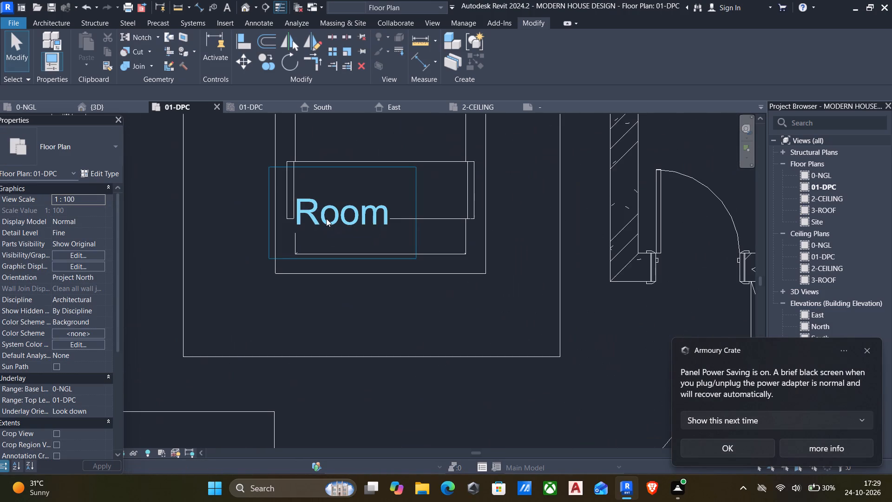
scroll(326, 218, "down", 12)
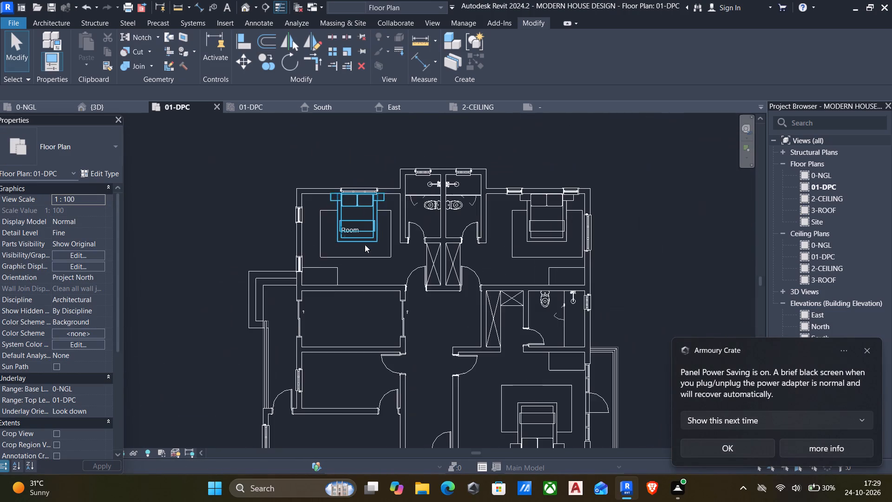
middle_click_drag(377, 337, 378, 310)
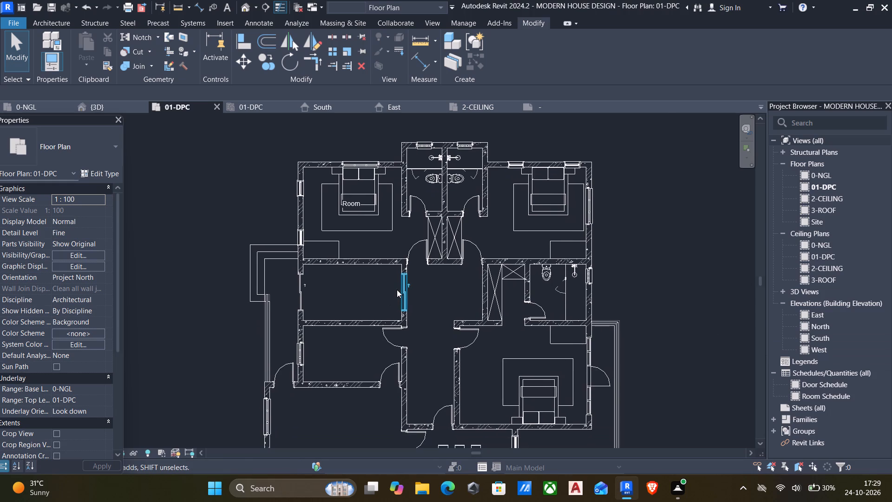
scroll(396, 287, "up", 4)
middle_click_drag(364, 225, 401, 362)
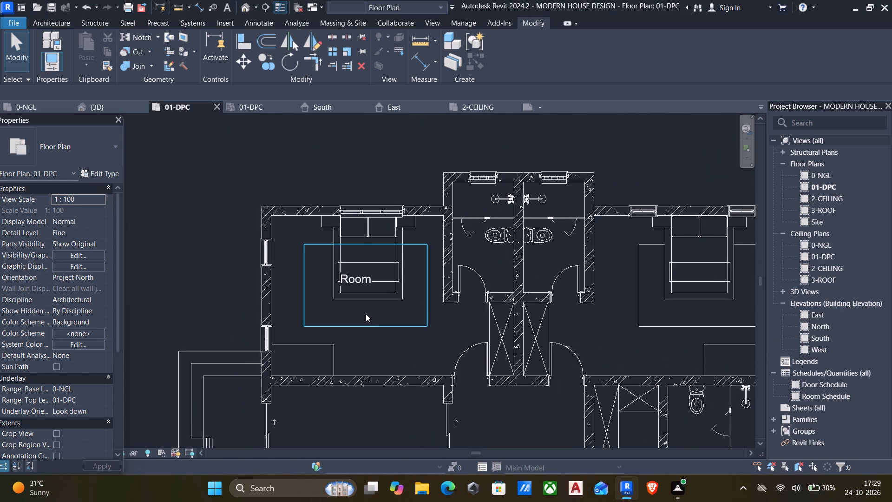
left_click(364, 282)
scroll(352, 282, "up", 6)
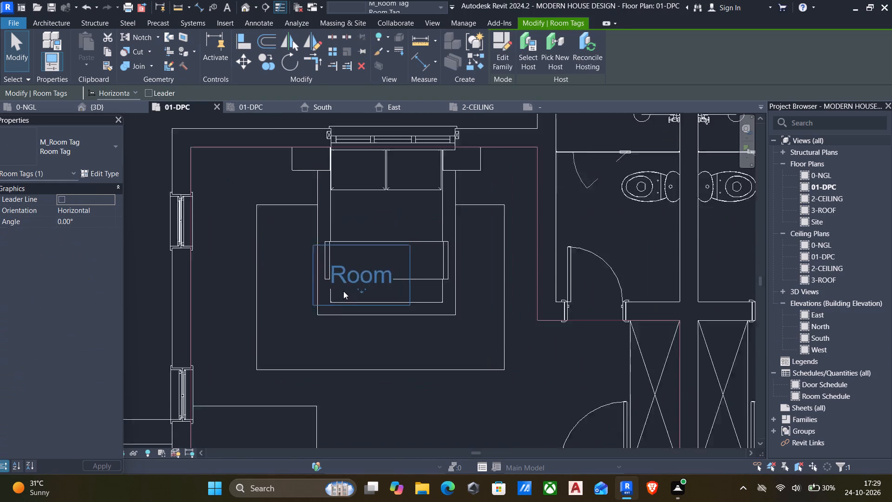
scroll(343, 291, "up", 9)
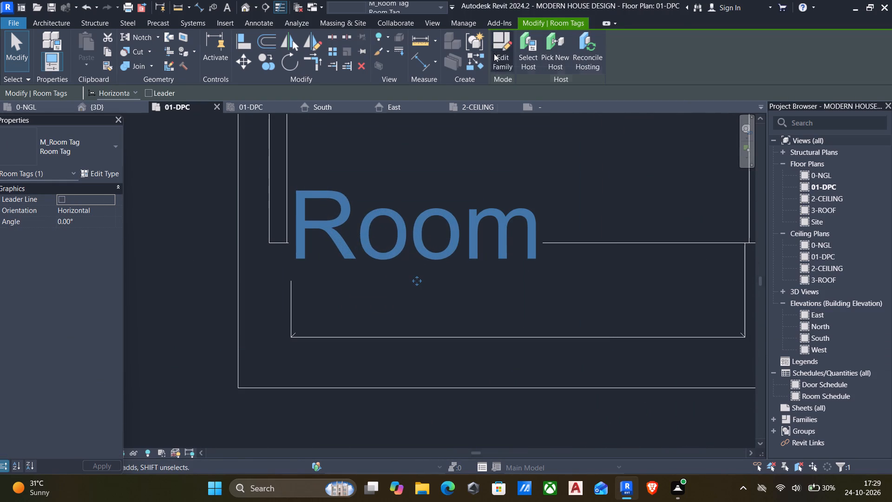
left_click(494, 53)
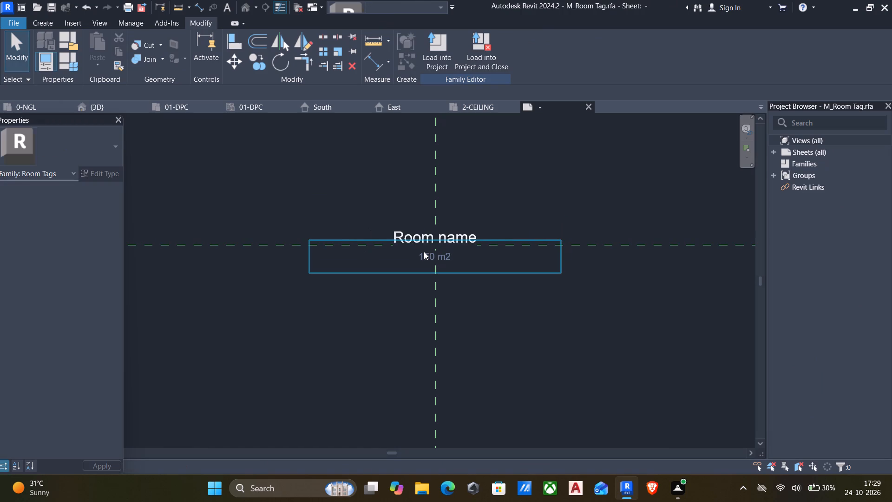
Set the tab size of the 150 m2 area label's 3mm 3 type to 3 mm.
left_click(426, 256)
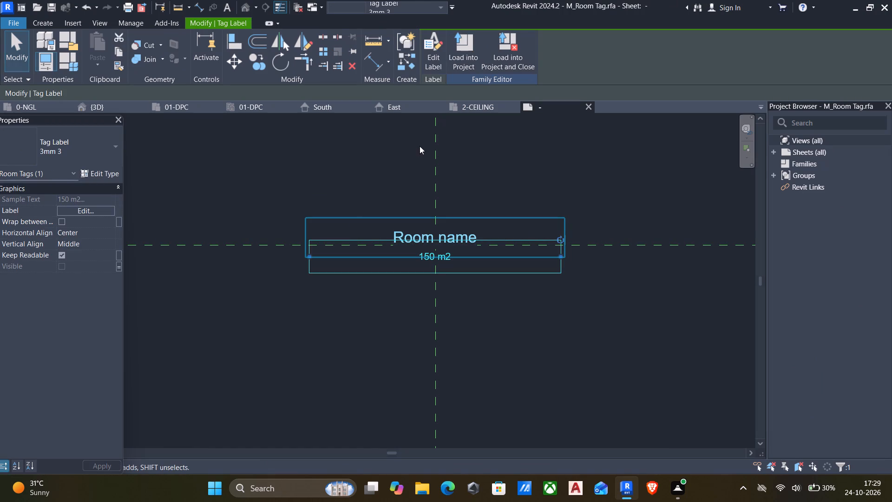
left_click(104, 172)
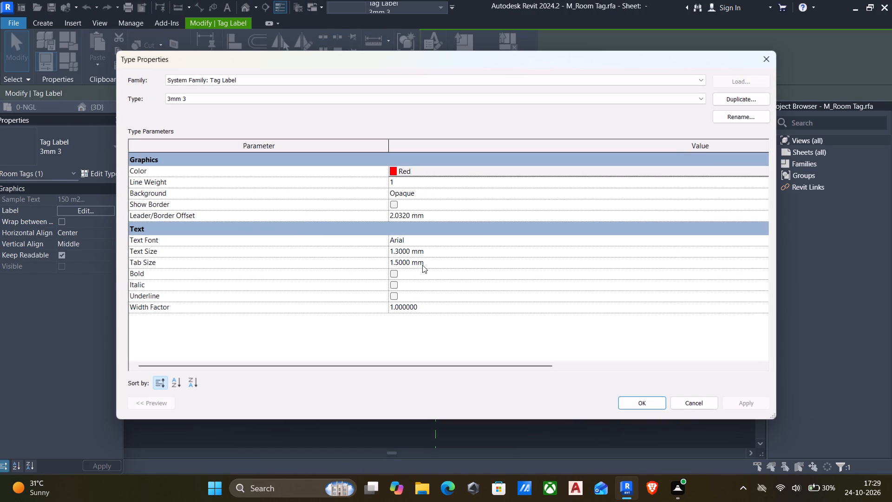
left_click(436, 260)
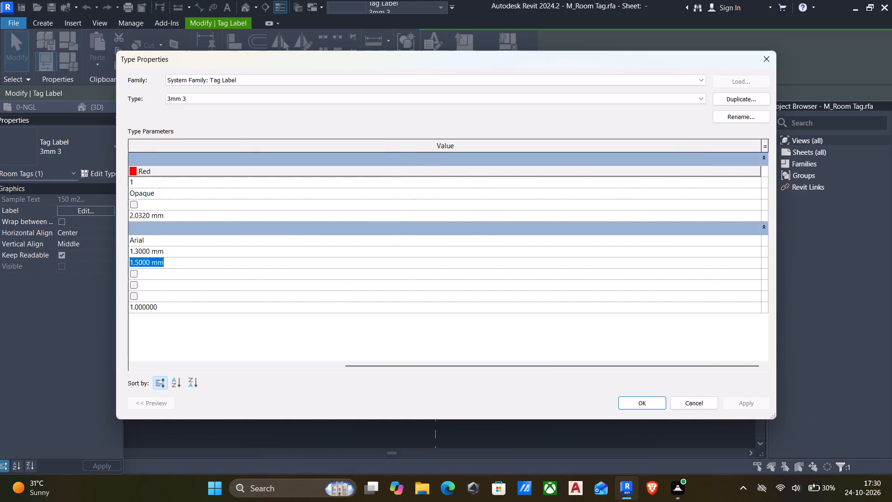
key("3")
key("Return")
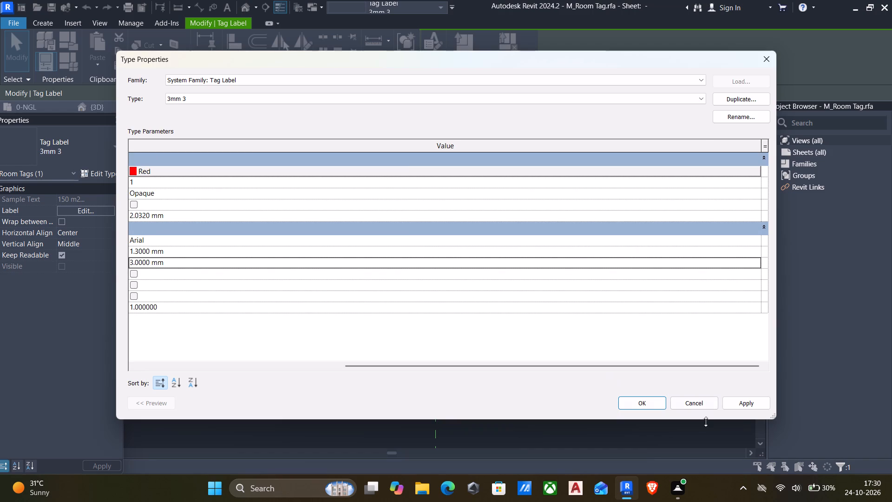
left_click(745, 404)
left_click(659, 402)
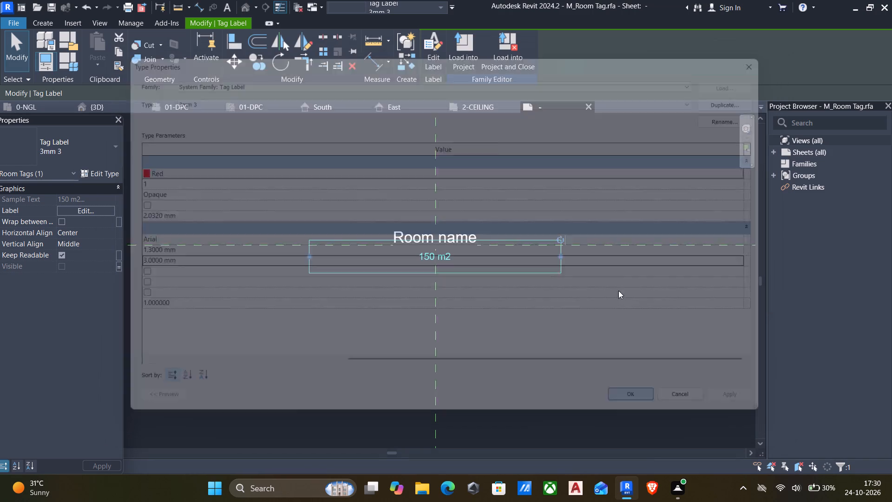
Reload the room tag family into the house project, overwriting the existing version and its parameter values.
left_click(458, 52)
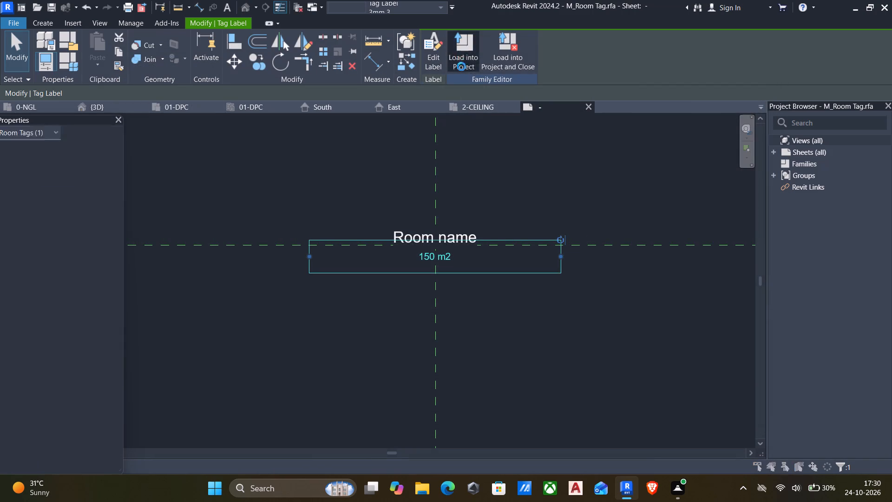
left_click(448, 235)
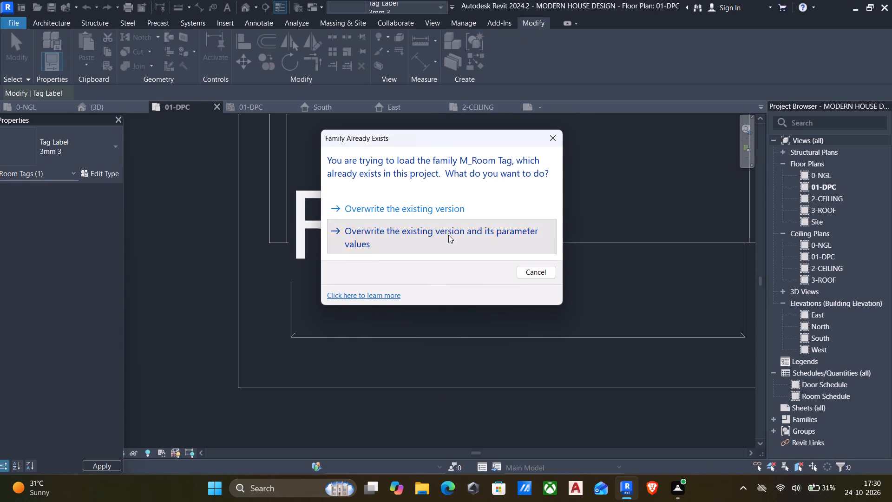
Place a room tagged with Room Tag With Area in the large unfurnished room beside the dining area on 01-DPC.
scroll(387, 269, "down", 13)
middle_click_drag(503, 327, 419, 284)
scroll(419, 284, "down", 3)
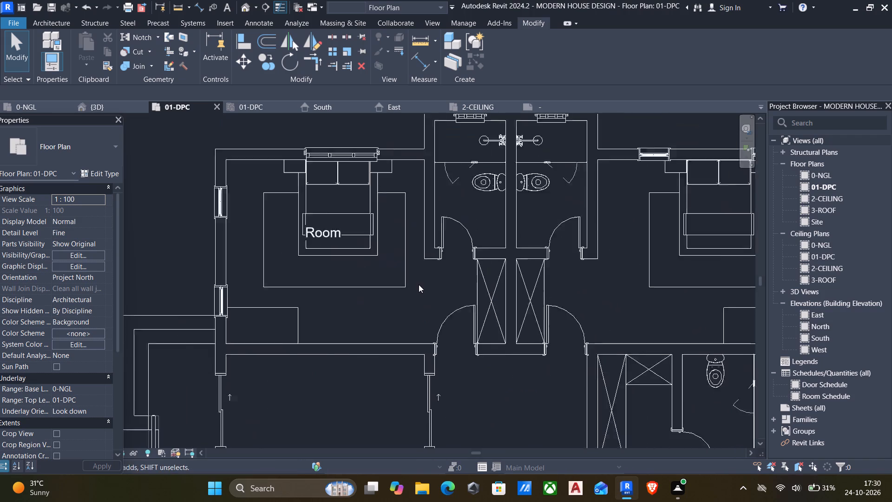
scroll(419, 284, "down", 7)
middle_click_drag(409, 337, 420, 293)
middle_click_drag(357, 339, 363, 297)
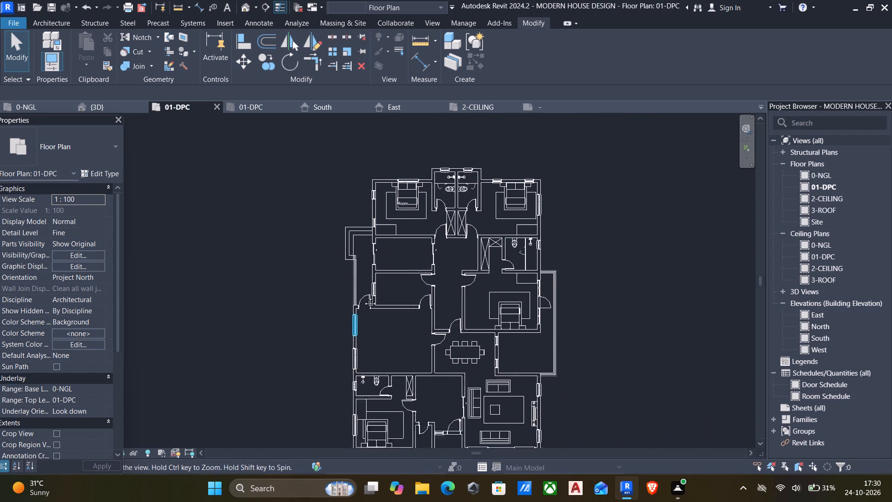
middle_click_drag(363, 297, 363, 295)
middle_click_drag(406, 363, 422, 298)
middle_click_drag(422, 297, 414, 381)
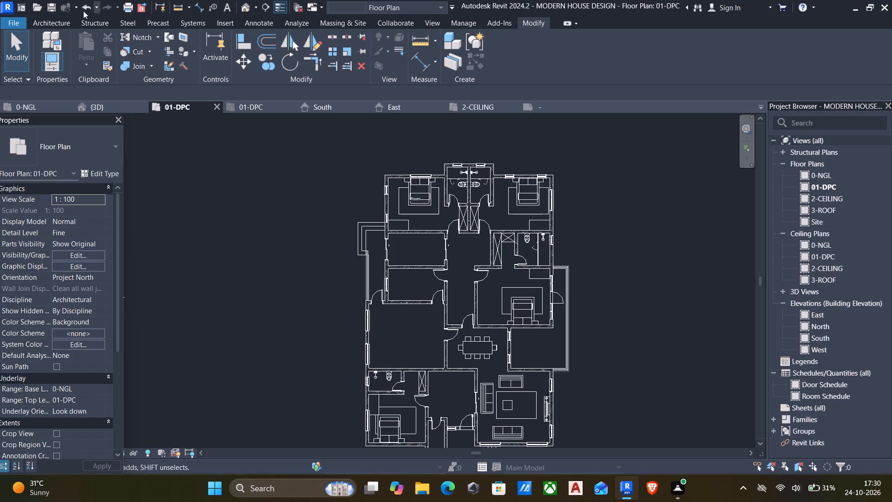
left_click(52, 20)
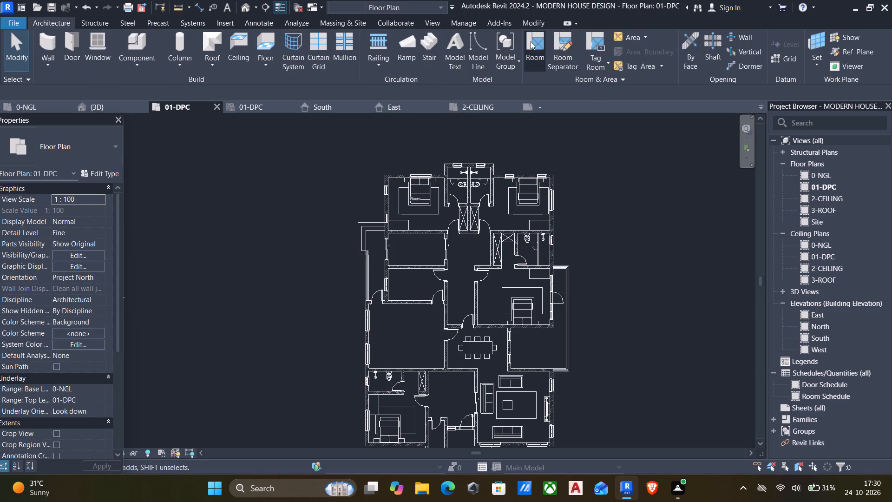
left_click(531, 41)
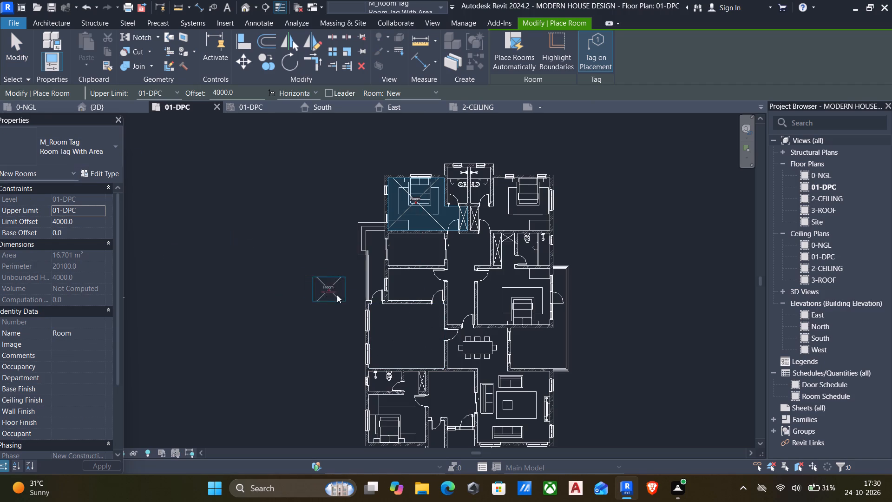
left_click(408, 341)
Compare the name and area labels on the newly placed room's tag with the tag in the existing bedroom.
scroll(399, 351, "up", 10)
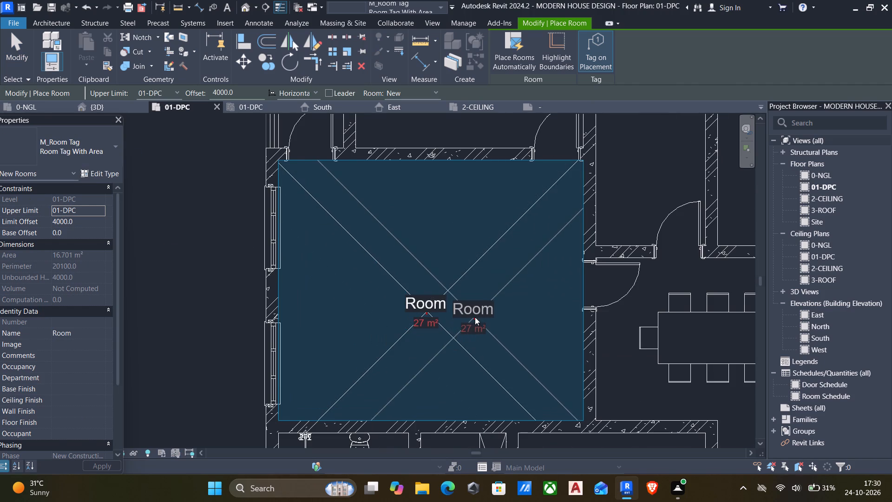
middle_click(475, 317)
scroll(478, 334, "down", 4)
middle_click_drag(399, 285, 420, 465)
scroll(420, 465, "down", 4)
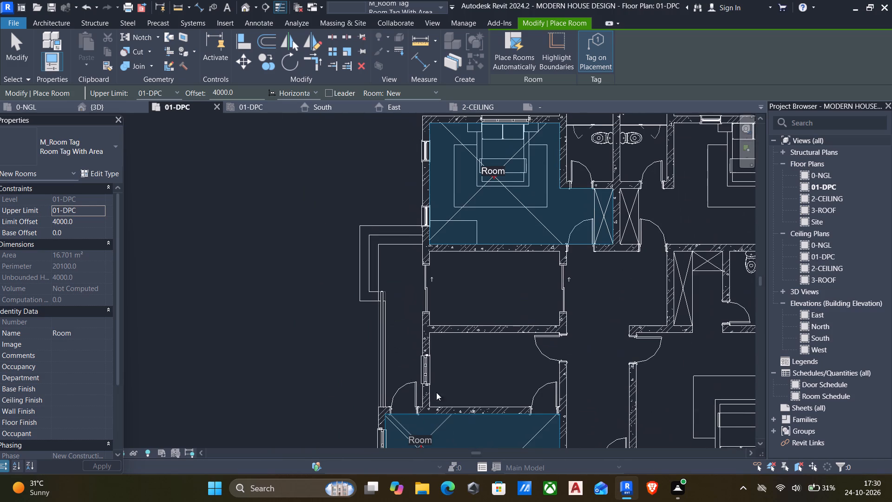
scroll(491, 163, "up", 5)
scroll(467, 391, "up", 4)
scroll(407, 340, "up", 6)
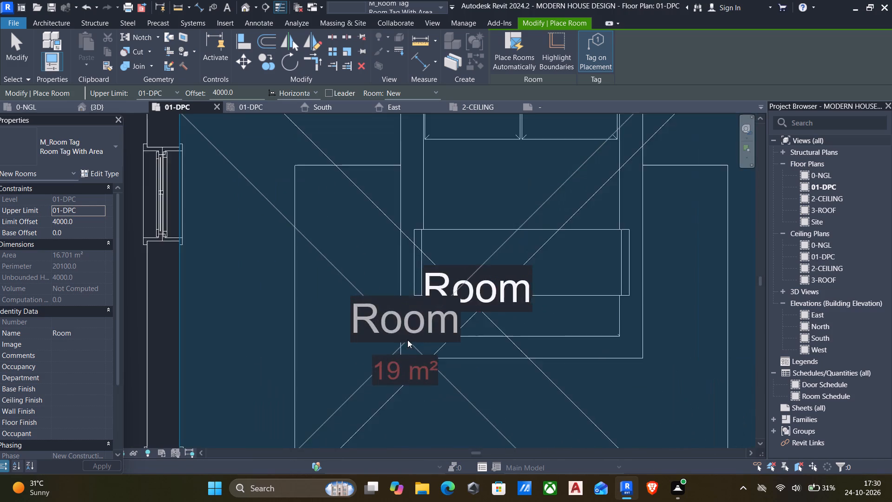
scroll(407, 340, "up", 5)
scroll(538, 314, "down", 8)
scroll(405, 307, "down", 5)
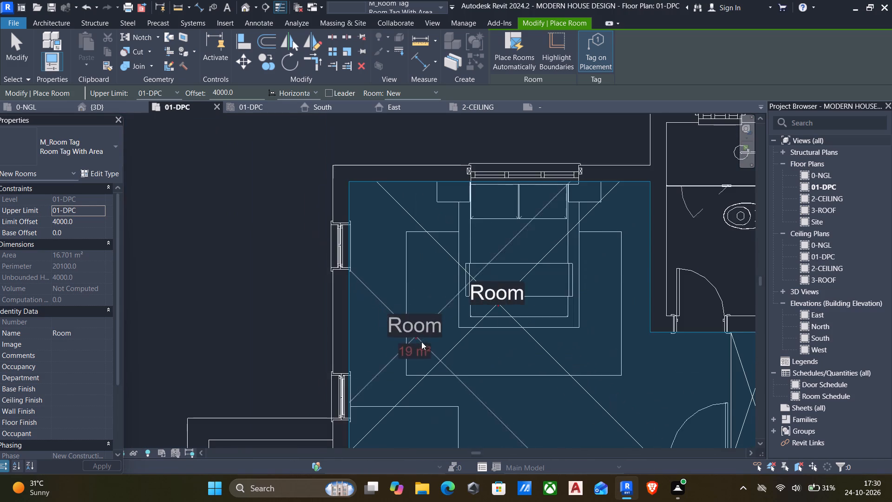
scroll(421, 342, "down", 3)
middle_click_drag(423, 343, 455, 257)
scroll(454, 256, "down", 6)
middle_click_drag(441, 321, 451, 272)
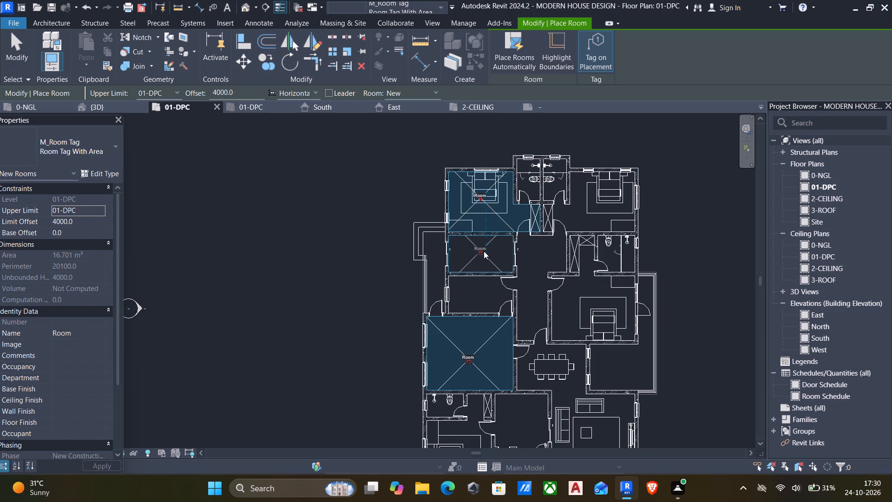
scroll(479, 259, "up", 5)
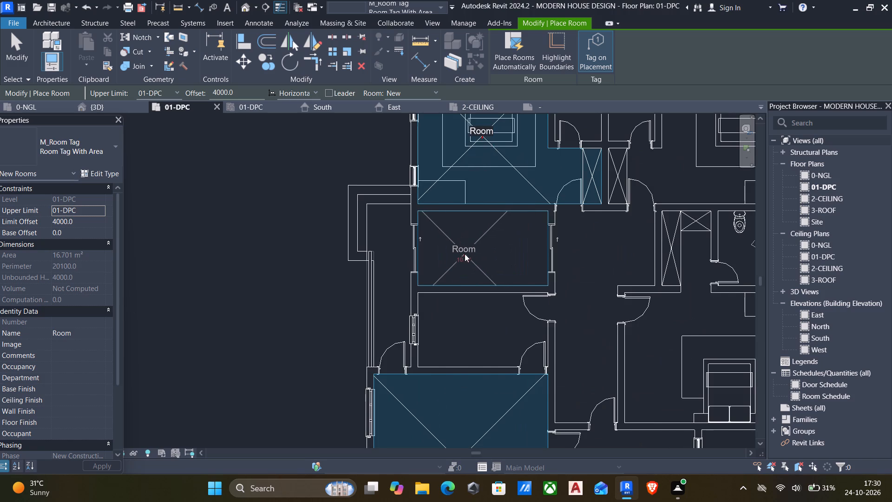
Place rooms tagged with Room Tag With Area in the two small west rooms, the corridor and the east bedroom with the walk-in closet.
left_click(472, 250)
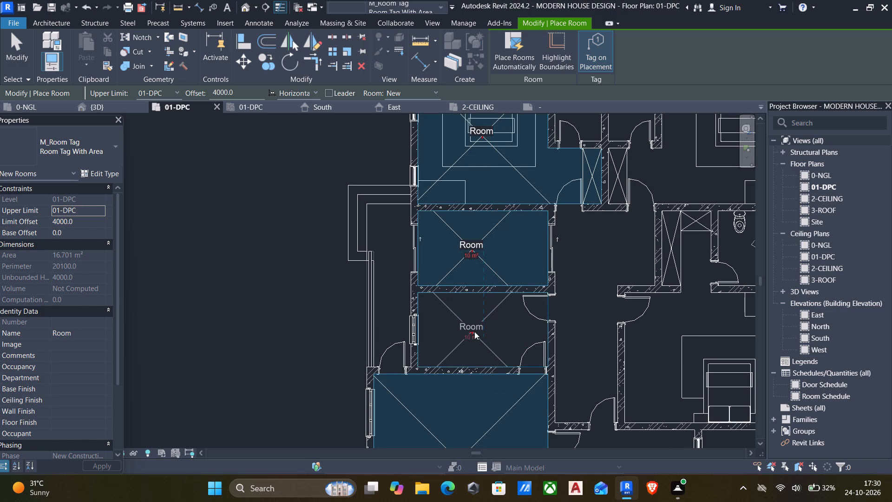
left_click(474, 332)
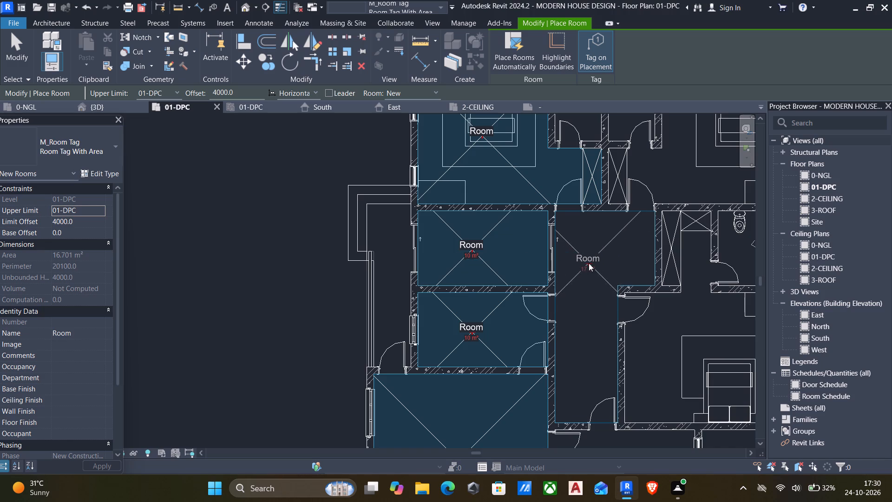
left_click(589, 263)
middle_click_drag(641, 328, 218, 297)
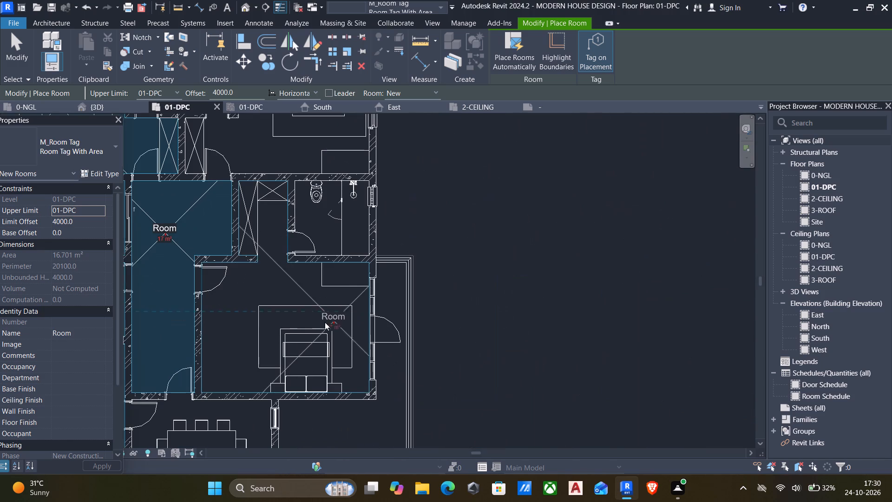
left_click(285, 330)
middle_click_drag(285, 330, 480, 249)
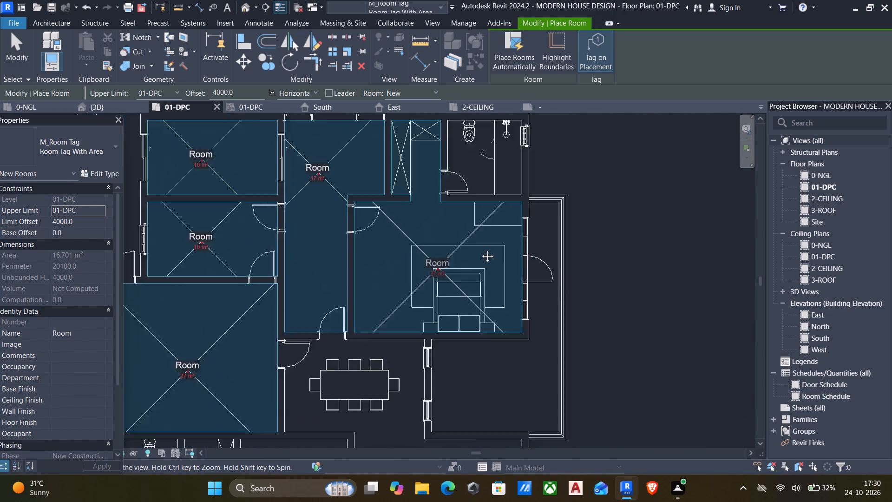
middle_click_drag(480, 249, 555, 207)
scroll(477, 326, "down", 2)
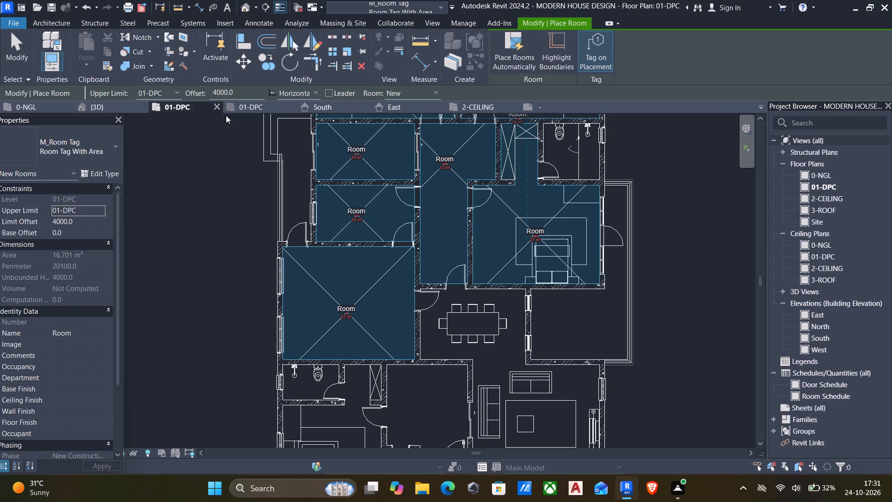
middle_click_drag(495, 261, 681, 394)
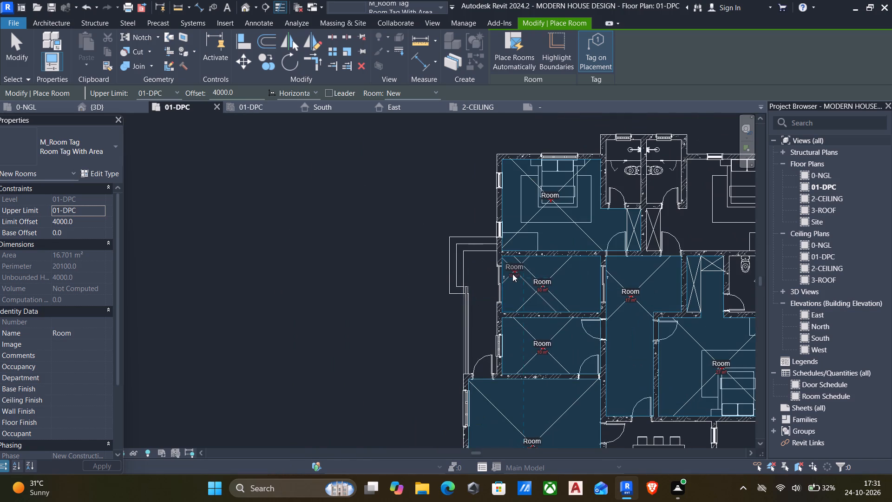
key("Escape")
key("Escape")
Delete the old Room Tag from the north-west bedroom.
left_click(544, 195)
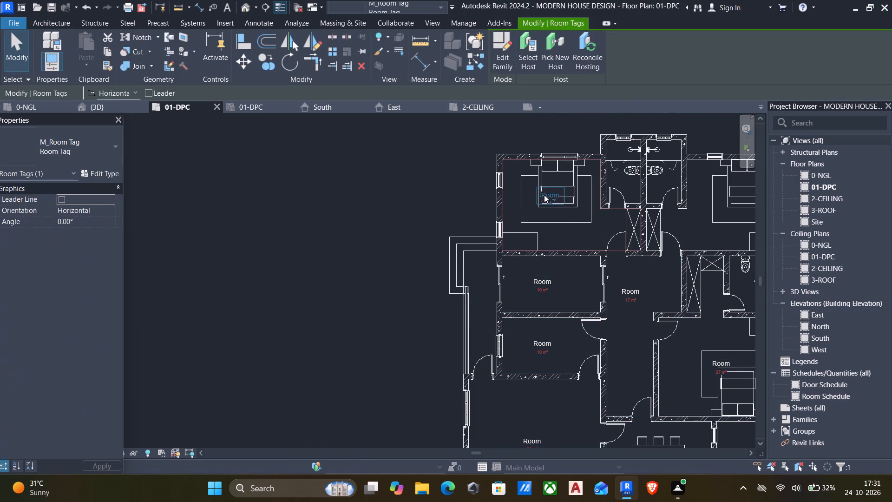
key("Delete")
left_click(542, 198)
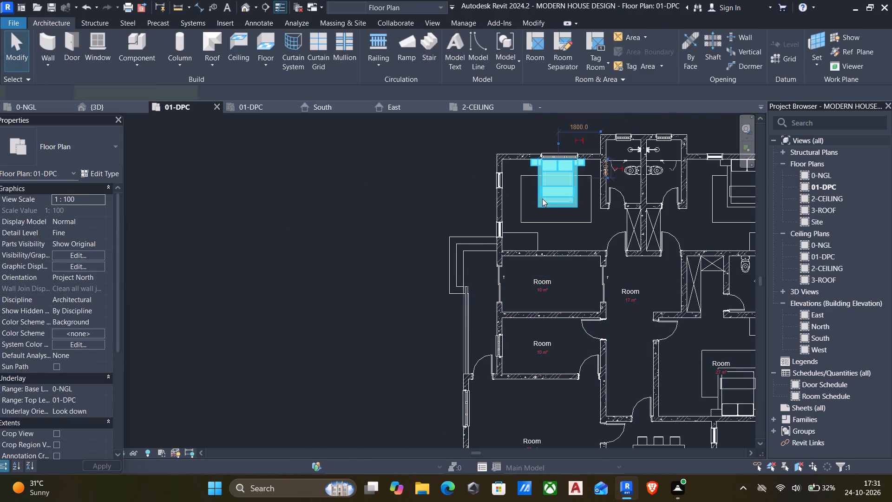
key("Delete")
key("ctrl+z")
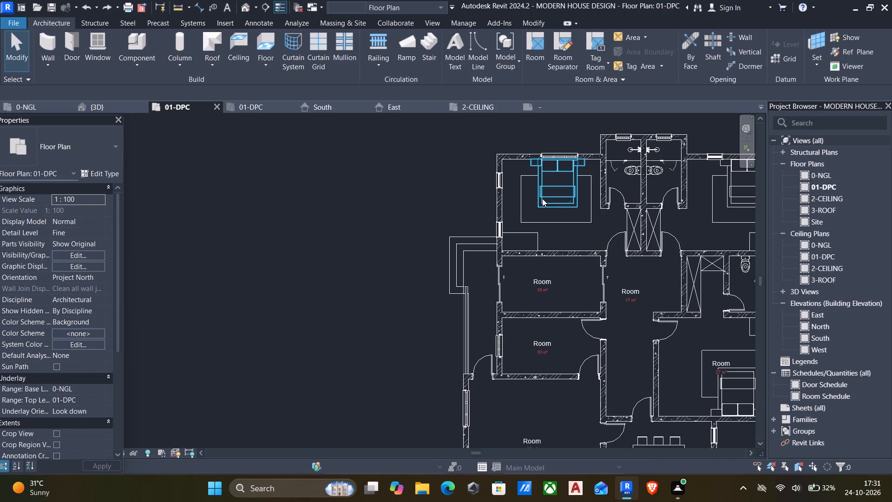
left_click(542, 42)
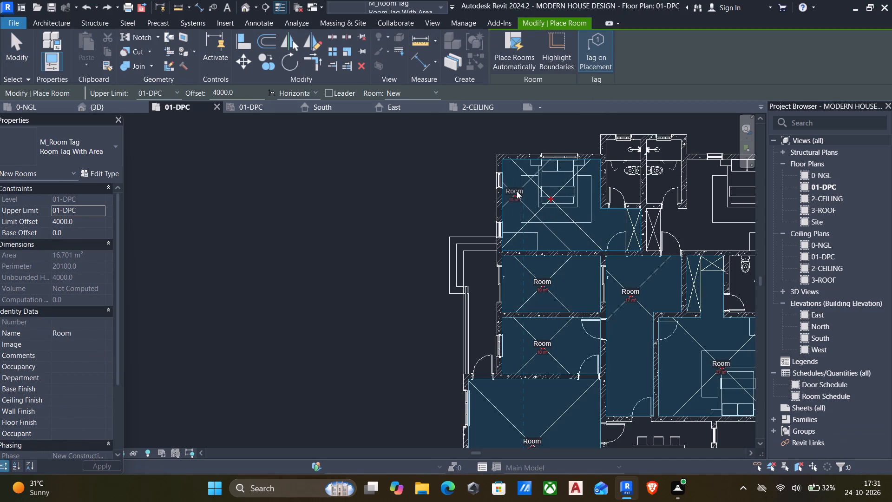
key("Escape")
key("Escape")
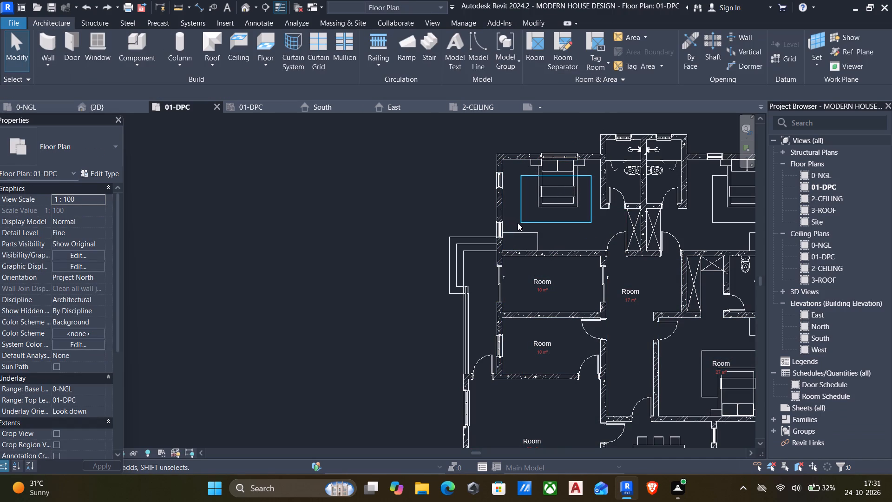
Replace the untagged room in the north-west bedroom with a new room tagged with Room Tag With Area.
left_click(589, 244)
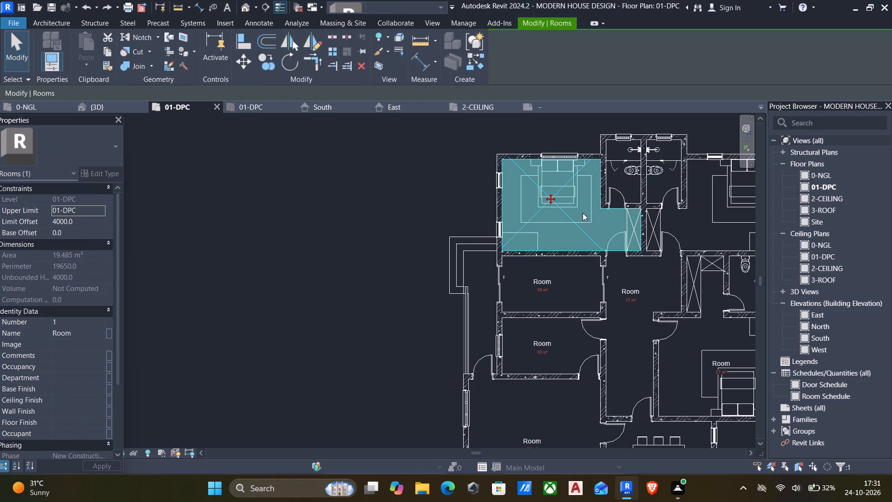
key("Delete")
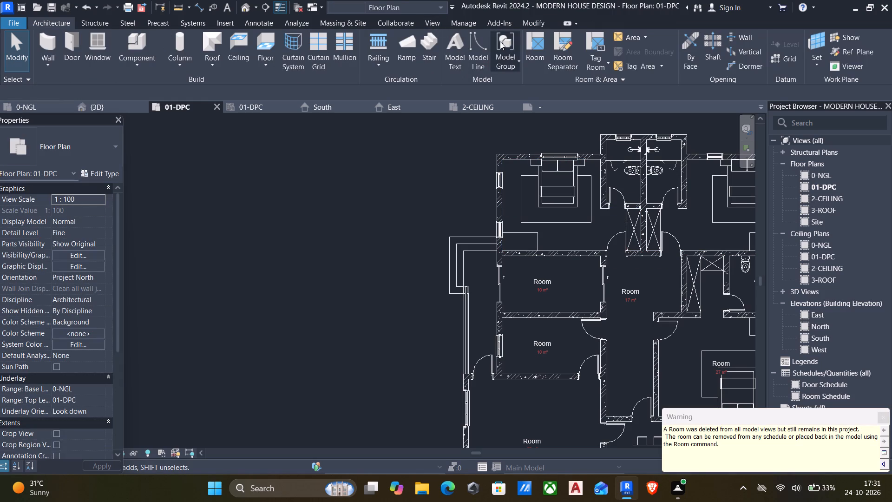
left_click(528, 43)
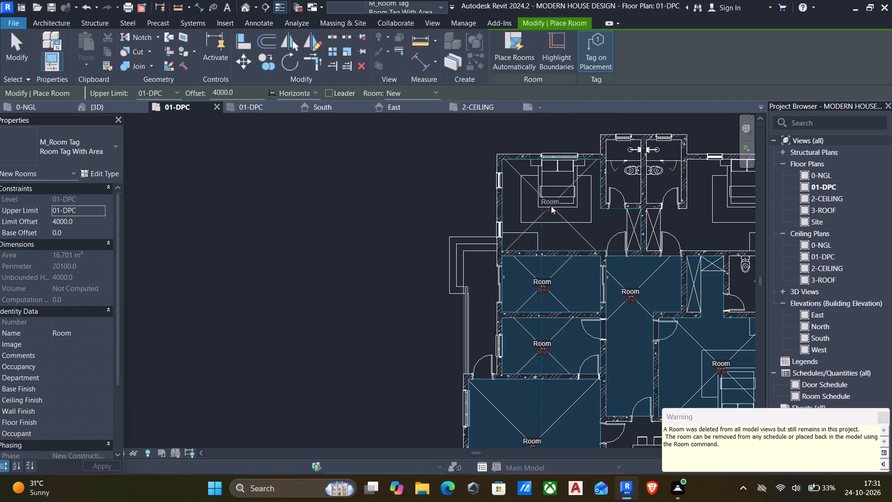
left_click(554, 207)
scroll(535, 226, "up", 3)
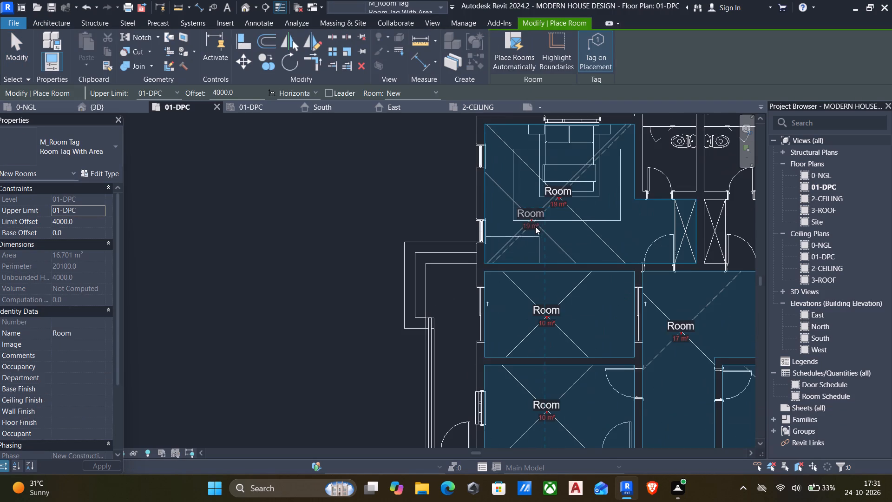
key("Escape")
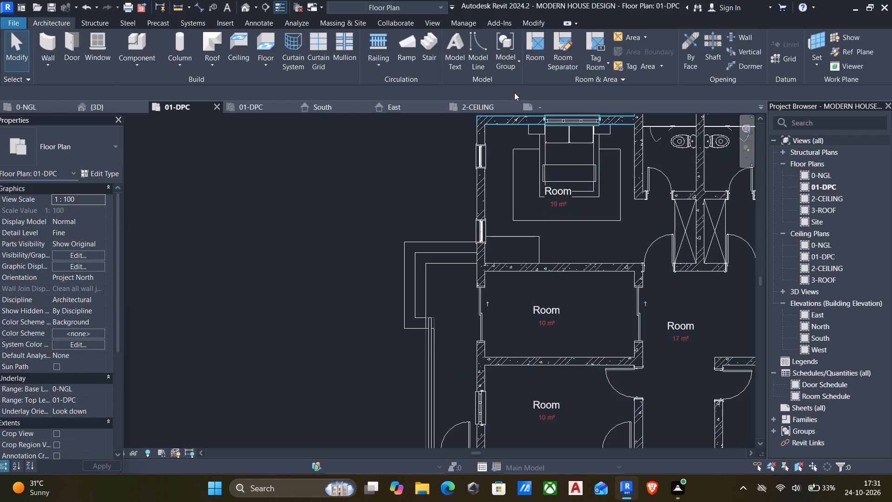
Draw a 2250 mm room separation line across the opening between the dining area and the living room.
left_click(559, 52)
scroll(570, 308, "down", 3)
middle_click_drag(576, 324, 449, 275)
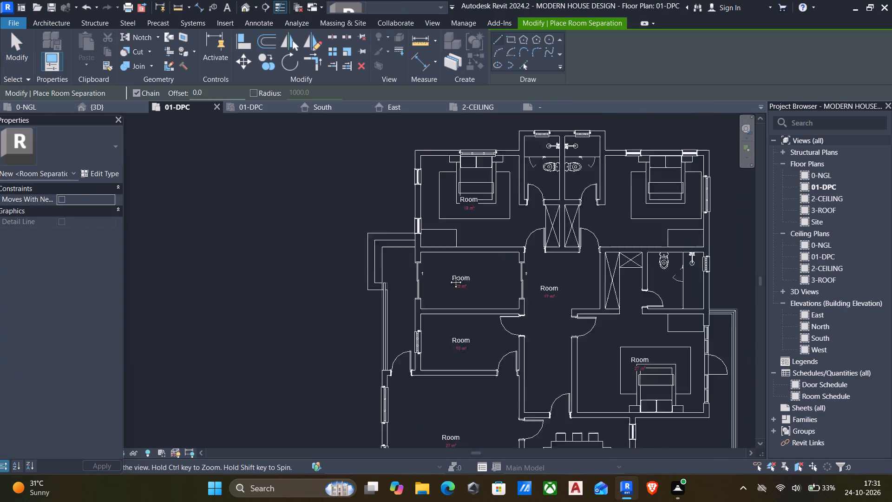
middle_click_drag(449, 275, 361, 235)
middle_click_drag(441, 315, 452, 240)
scroll(512, 368, "up", 3)
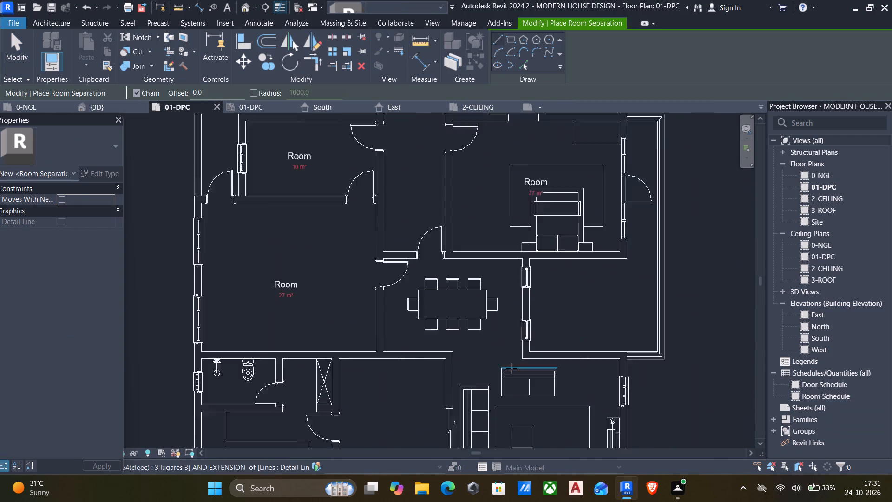
scroll(512, 368, "up", 5)
left_click(399, 339)
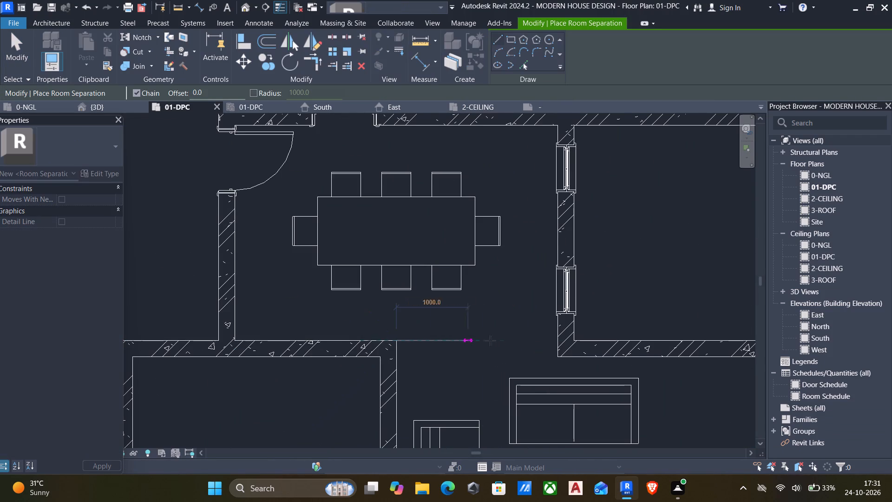
left_click(559, 339)
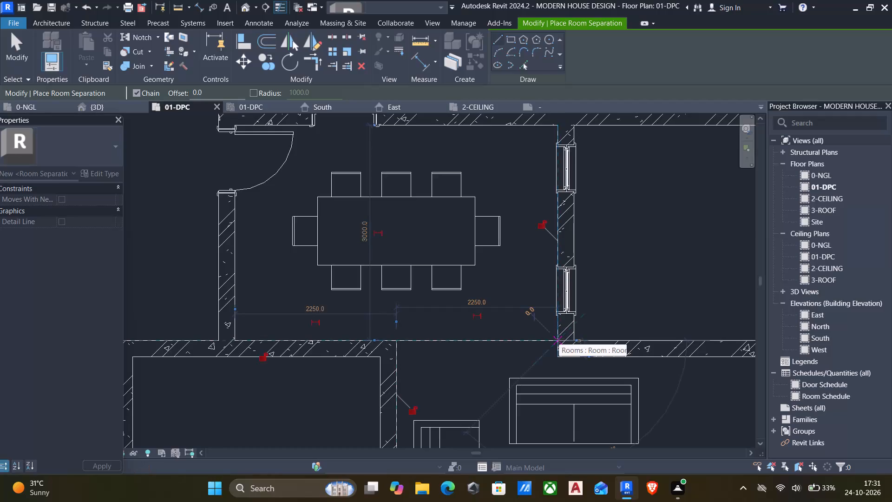
key("Escape")
Draw a room separation line across the opening between the east bedroom and its walk-in closet.
scroll(455, 336, "down", 5)
middle_click_drag(455, 409, 454, 318)
scroll(454, 339, "down", 3)
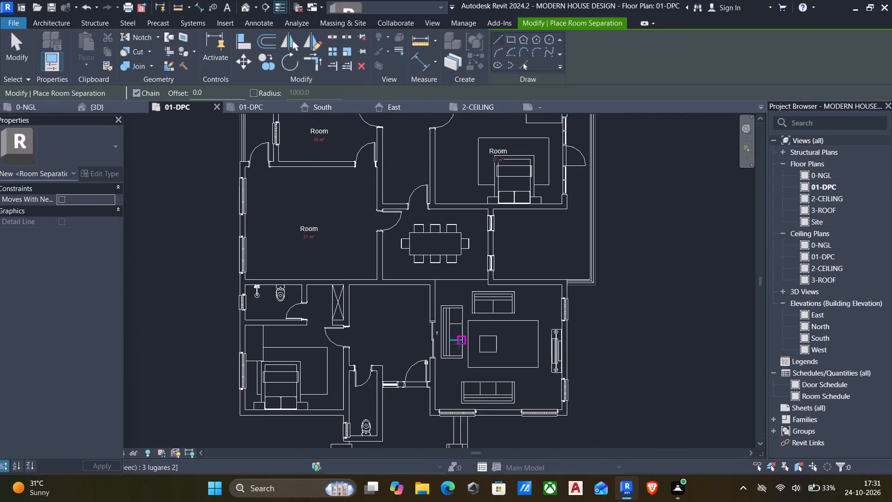
middle_click_drag(454, 365, 561, 341)
middle_click_drag(504, 343, 504, 344)
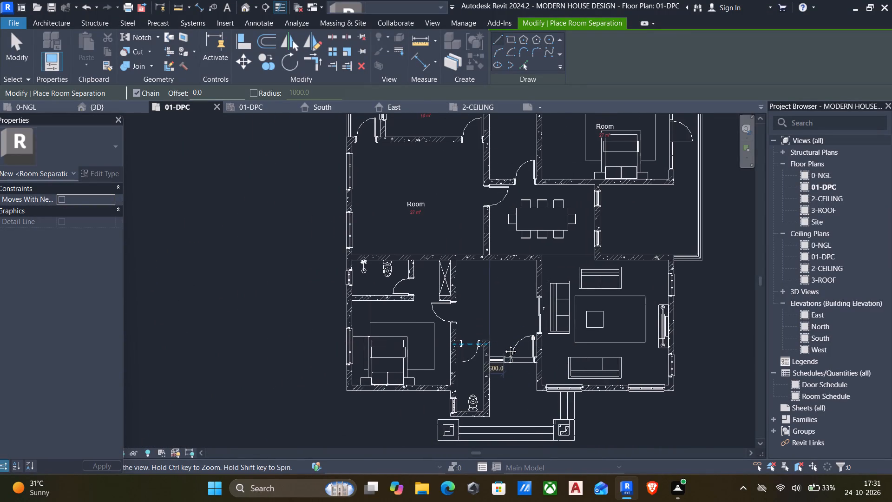
middle_click_drag(504, 344, 534, 417)
middle_click_drag(614, 278, 598, 416)
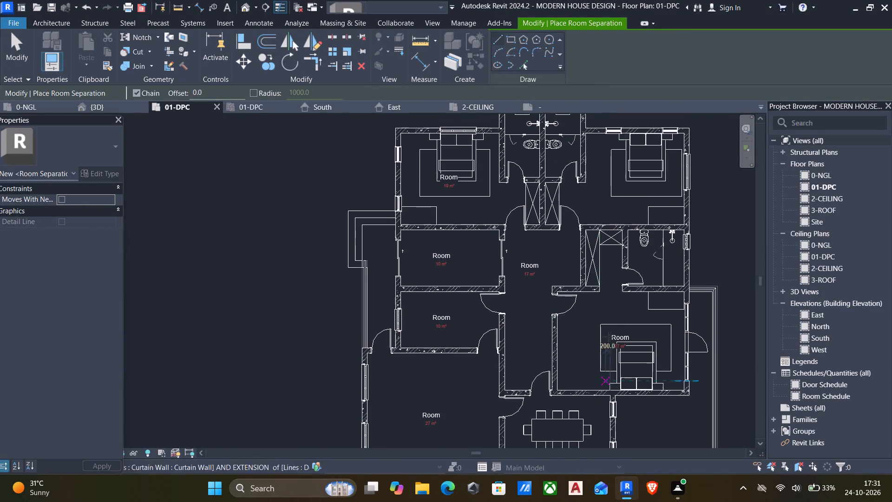
scroll(622, 282, "up", 8)
left_click(568, 293)
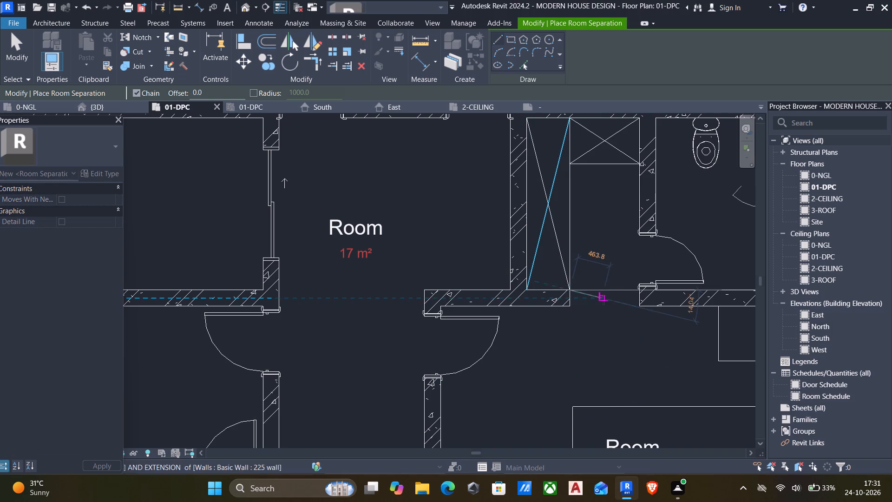
left_click(640, 286)
key("Escape")
scroll(623, 293, "down", 5)
key("Escape")
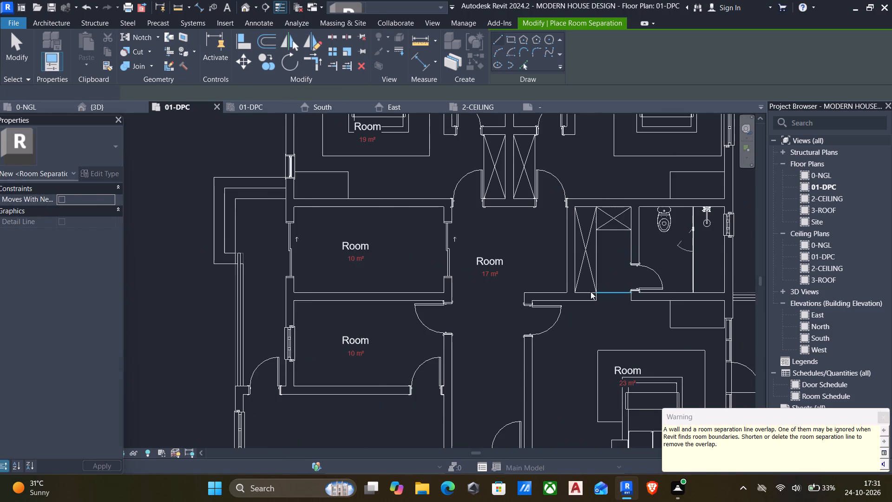
Place a room tagged with Room Tag With Area in the bathroom adjoining the north-west bedroom.
scroll(558, 270, "down", 5)
left_click(533, 49)
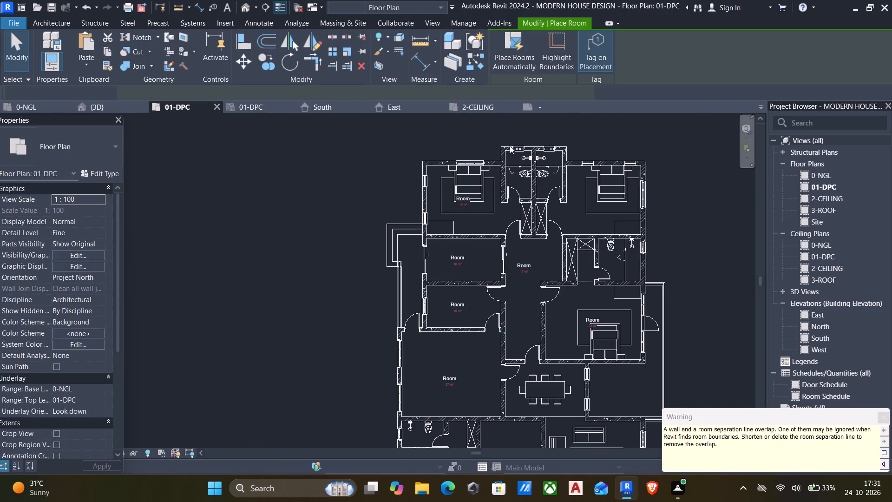
middle_click_drag(538, 182, 545, 275)
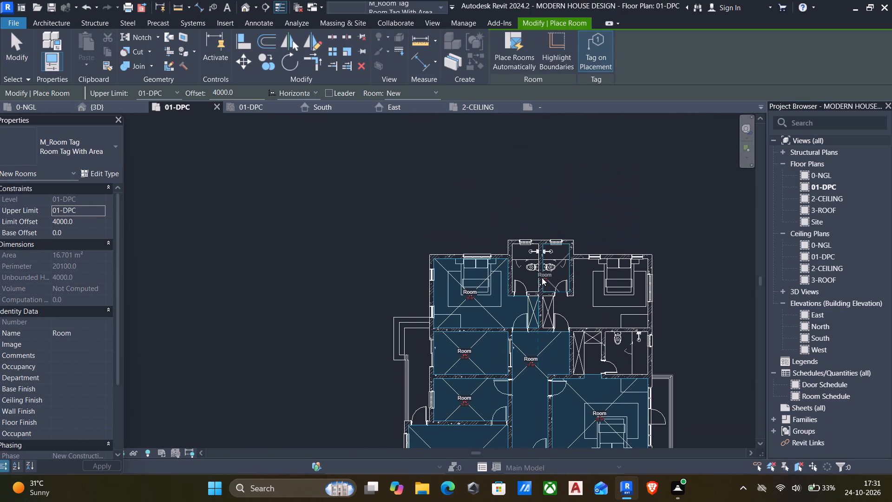
scroll(523, 273, "up", 5)
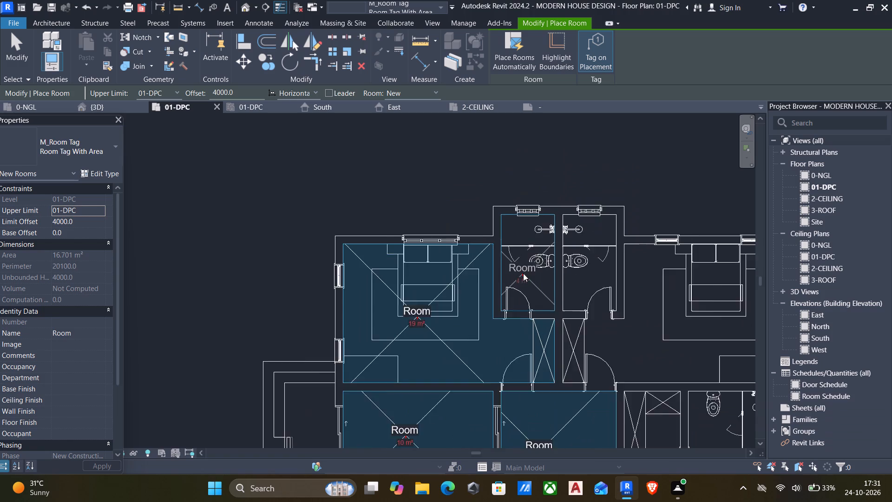
scroll(523, 273, "up", 4)
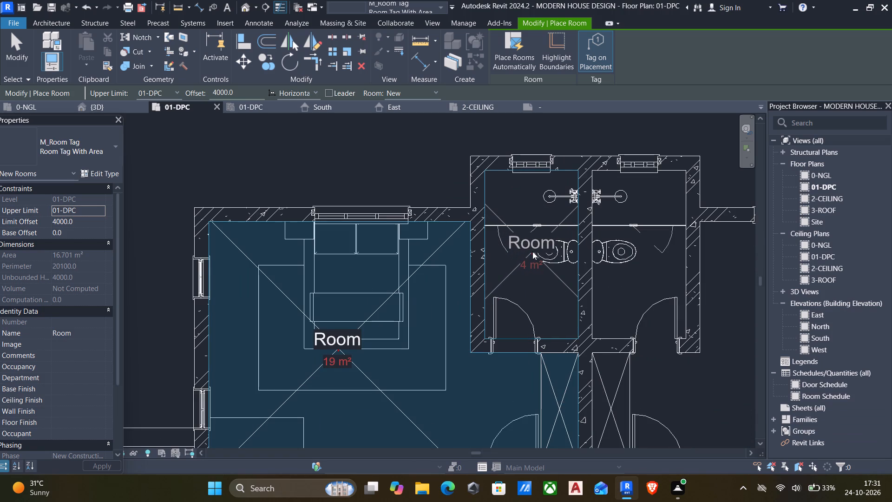
left_click(532, 251)
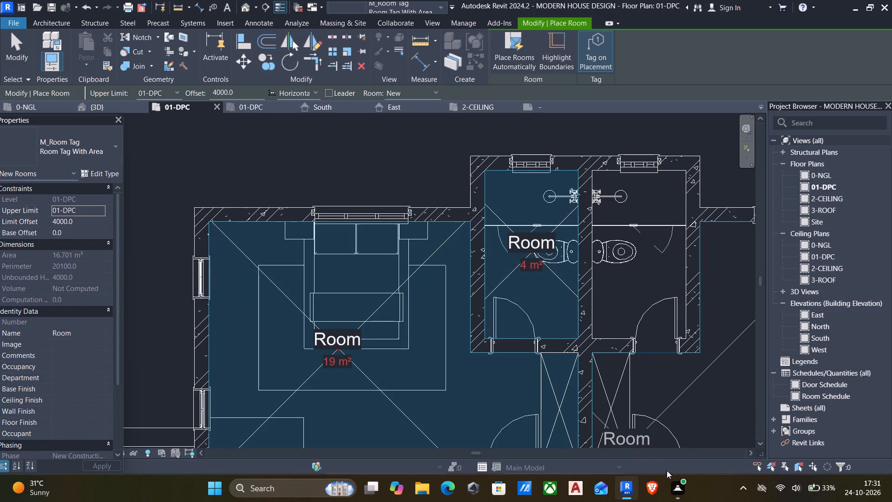
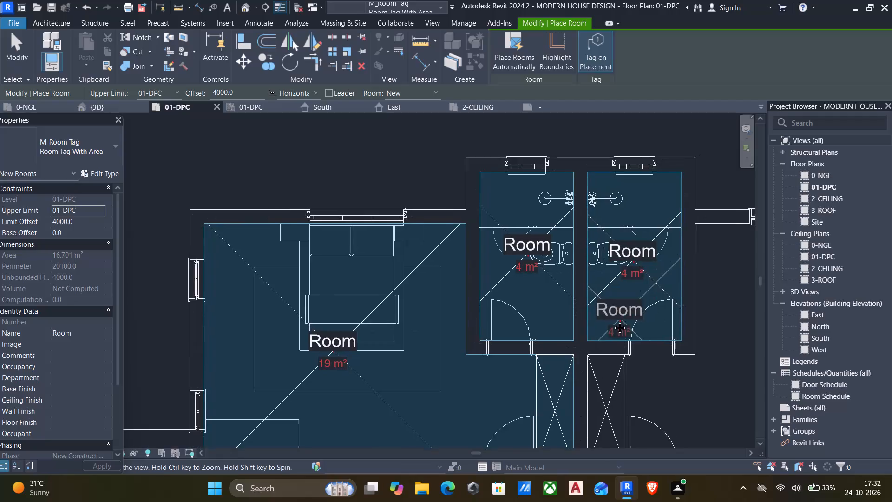
Place rooms tagged with Room Tag With Area in the north-east bedroom, the east bathroom and the adjacent walk-in closet.
scroll(484, 221, "down", 4)
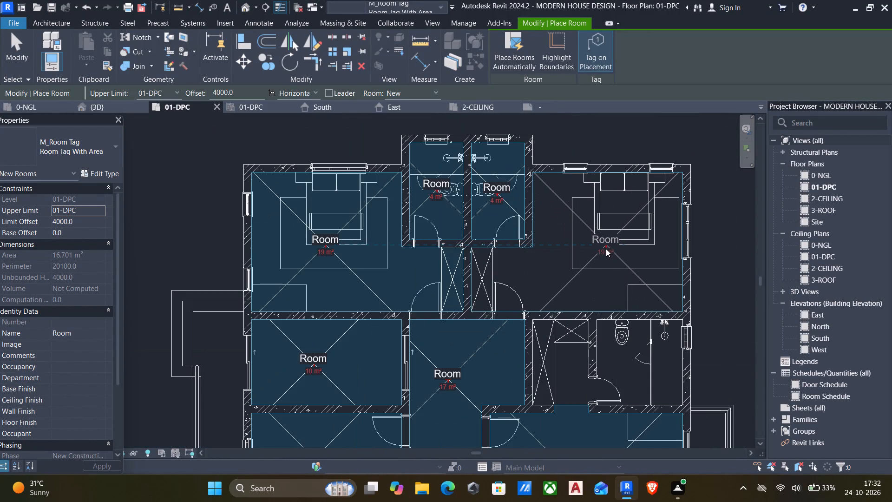
left_click(602, 250)
middle_click_drag(570, 325, 570, 325)
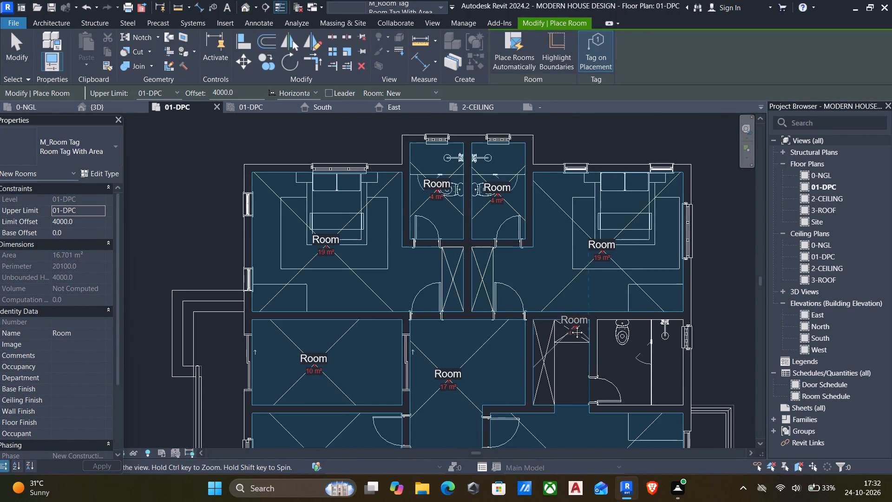
middle_click_drag(570, 325, 562, 271)
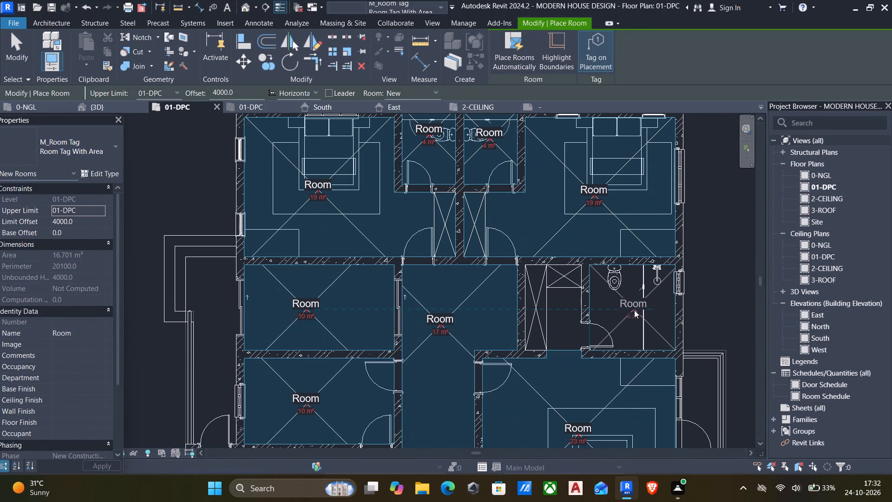
left_click(634, 310)
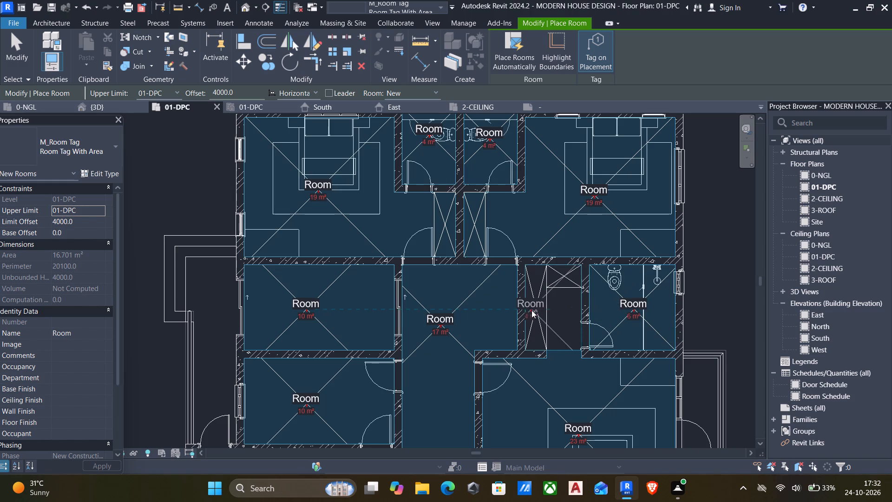
left_click(555, 310)
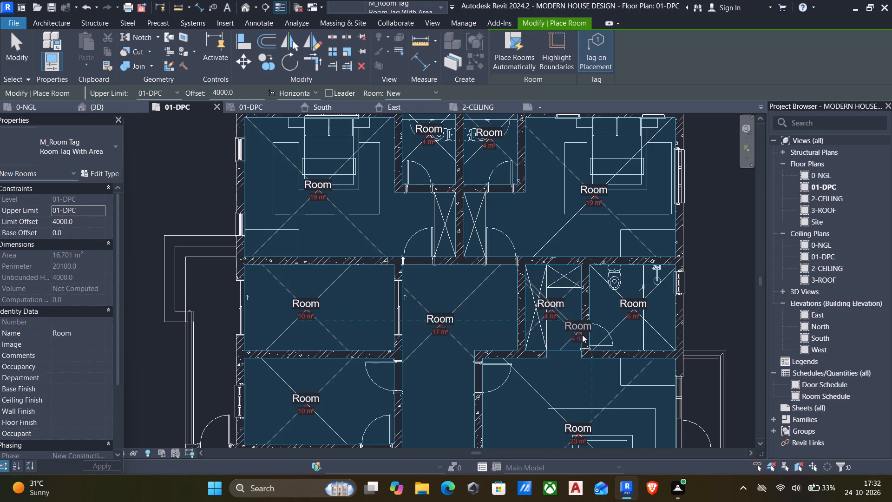
Place tagged rooms in the space with the dining table and in the entrance hall west of the living room.
middle_click_drag(588, 340, 590, 257)
scroll(590, 256, "down", 3)
middle_click_drag(571, 330, 602, 251)
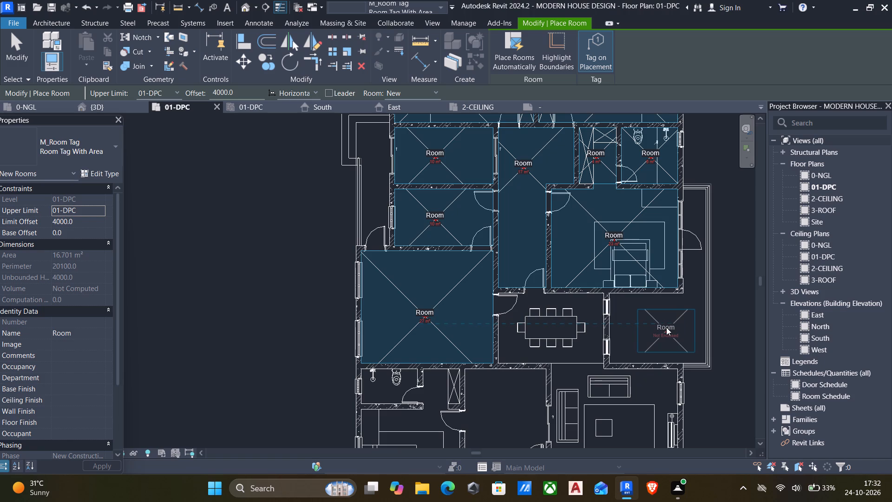
left_click(549, 325)
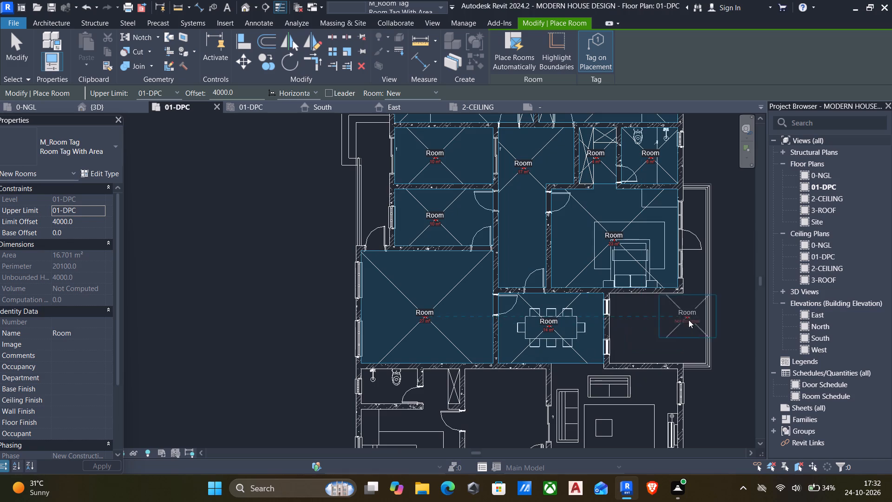
middle_click_drag(609, 332, 637, 225)
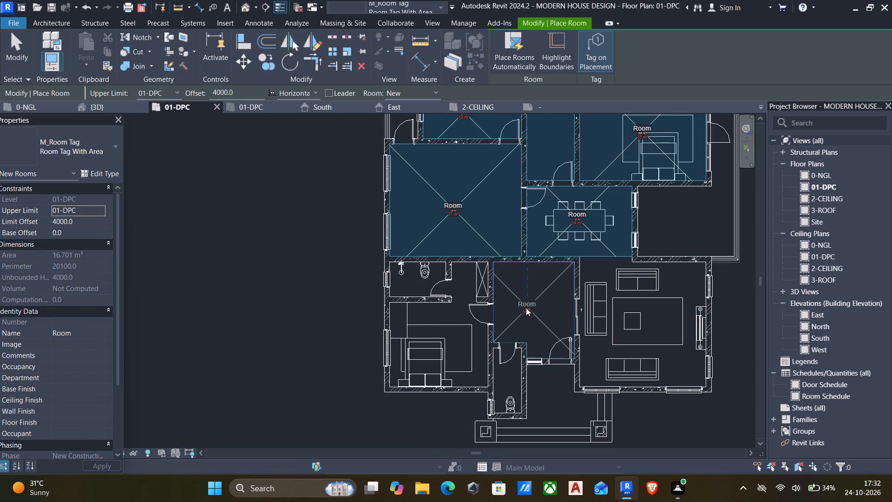
left_click(526, 308)
Place tagged rooms in the south-west bedroom and in its adjoining bathroom.
scroll(410, 282, "up", 2)
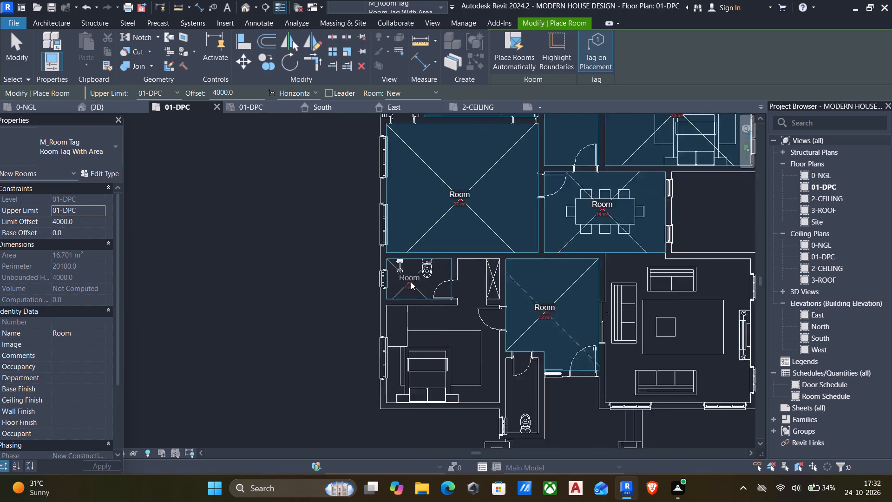
scroll(411, 282, "up", 2)
left_click(424, 280)
middle_click_drag(463, 333, 467, 231)
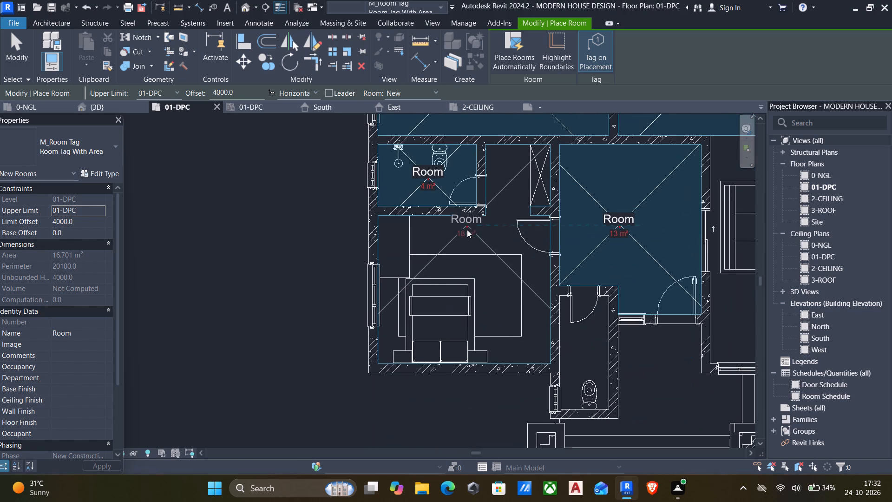
left_click(457, 293)
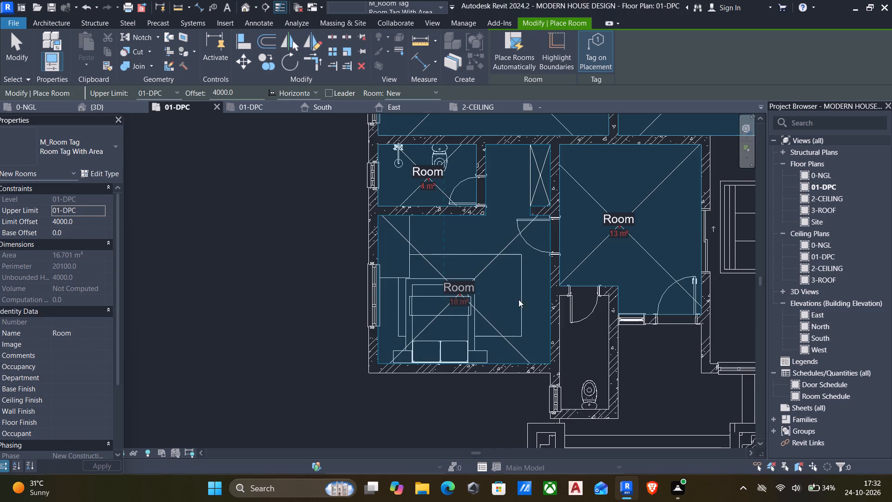
Place tagged rooms in the small toilet south of the entrance hall and in the living room.
middle_click_drag(559, 302, 361, 254)
scroll(372, 262, "down", 1)
left_click(390, 292)
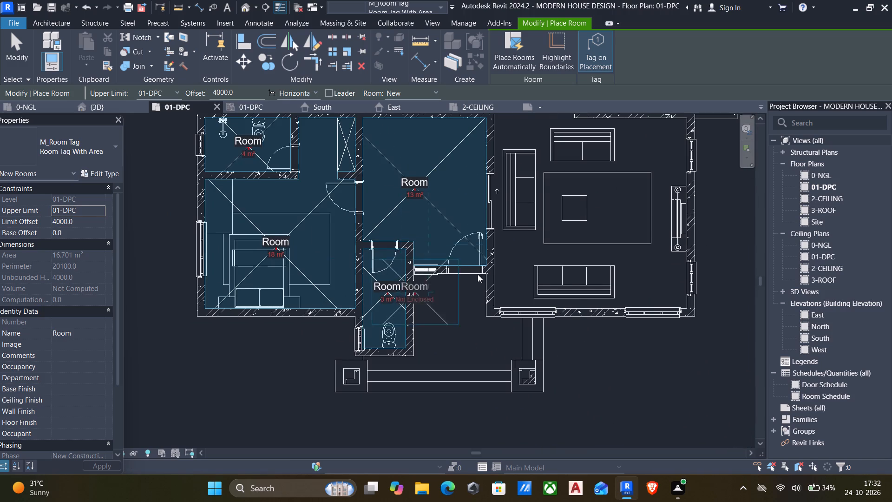
middle_click_drag(617, 260, 603, 405)
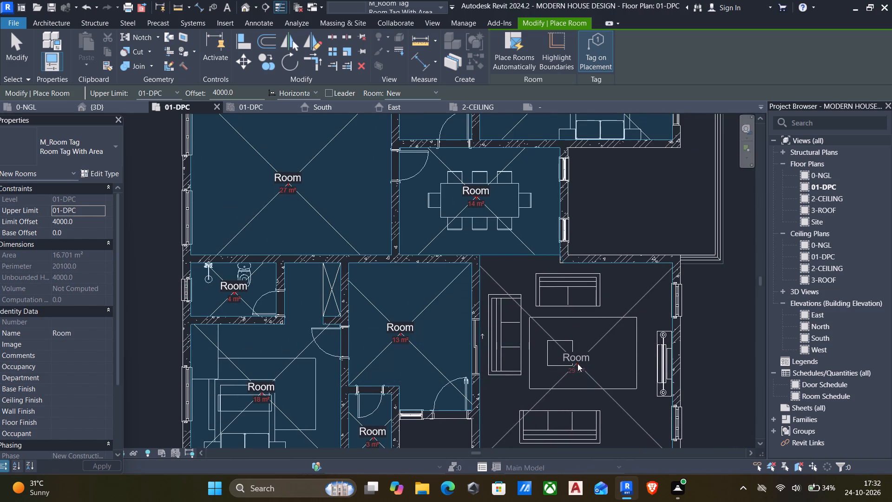
left_click(578, 364)
middle_click_drag(542, 339, 606, 311)
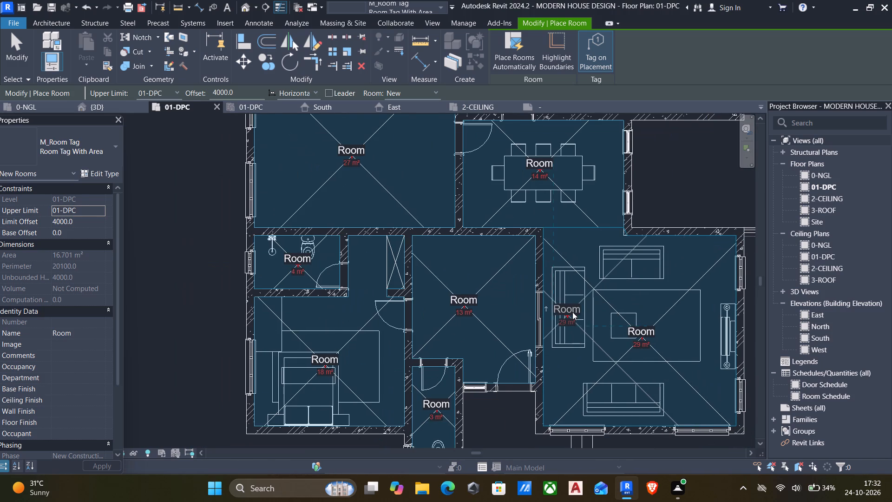
key("Escape")
middle_click_drag(604, 329, 598, 330)
key("Escape")
Rename the room with the sofas in its tag as LIVING ROOM.
scroll(627, 326, "up", 5)
double_click(637, 333)
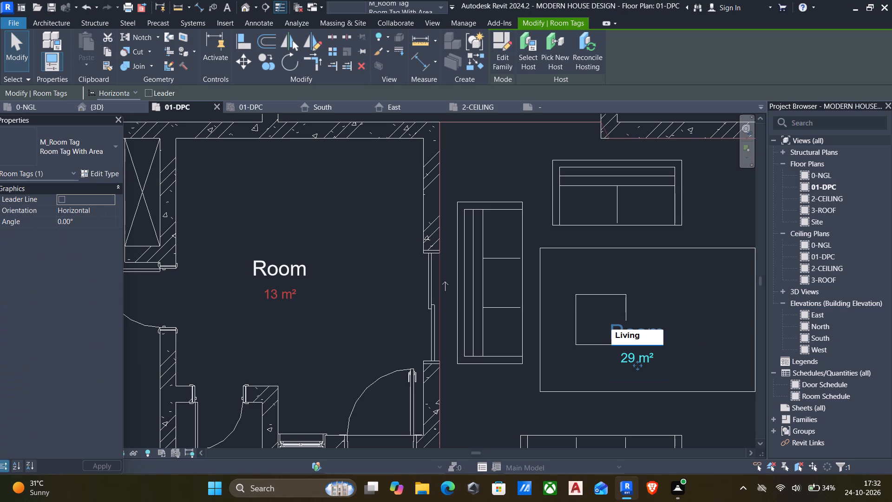
type("room")
key("BackSpace")
key("BackSpace")
key("BackSpace")
key("BackSpace")
key("BackSpace")
key("BackSpace")
key("BackSpace")
key("BackSpace")
key("BackSpace")
key("BackSpace")
key("BackSpace")
key("BackSpace")
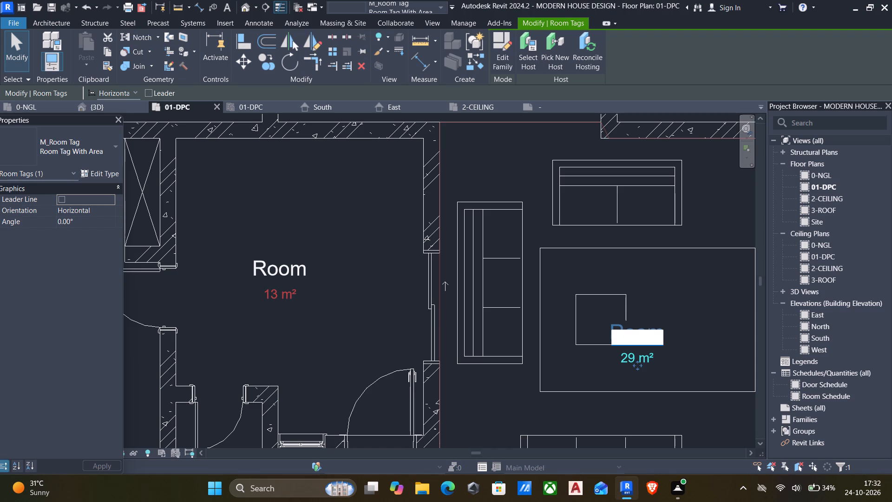
type("LIVING ROOM")
left_click(662, 279)
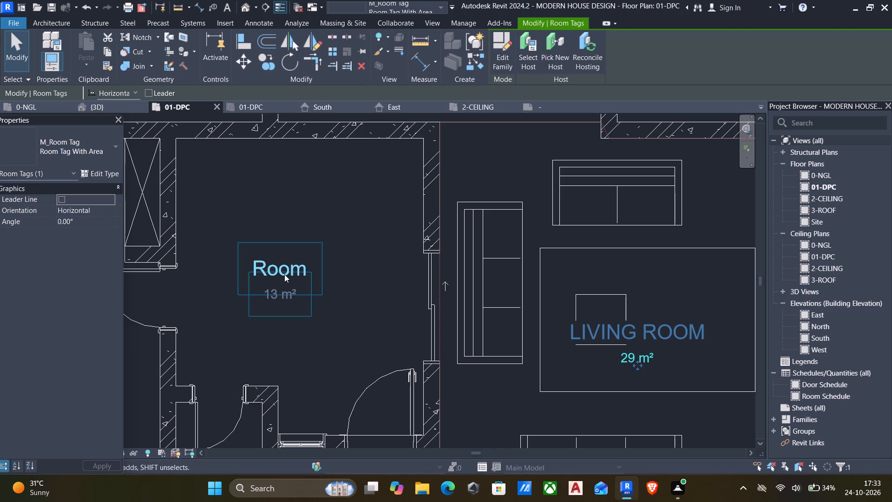
Rename the 13 m² room west of the living room as DINING AREA.
left_click(276, 261)
left_click(269, 261)
type("DINING")
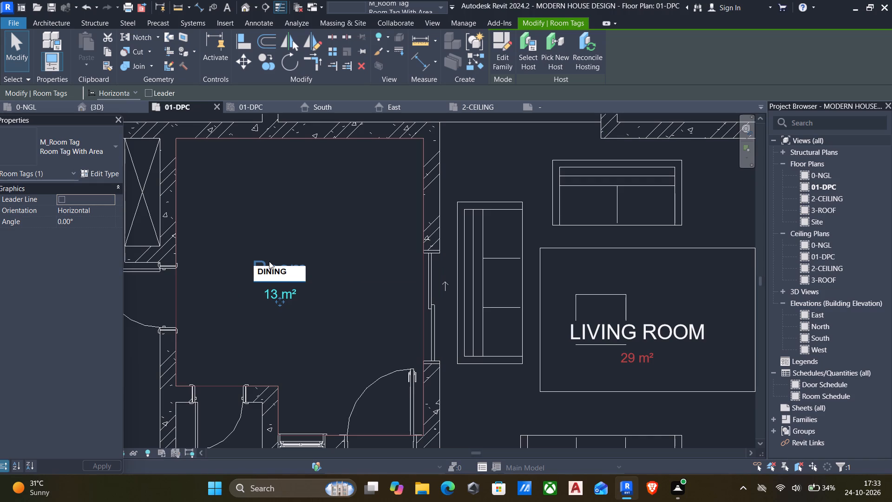
key("space")
type("AREA")
left_click(254, 211)
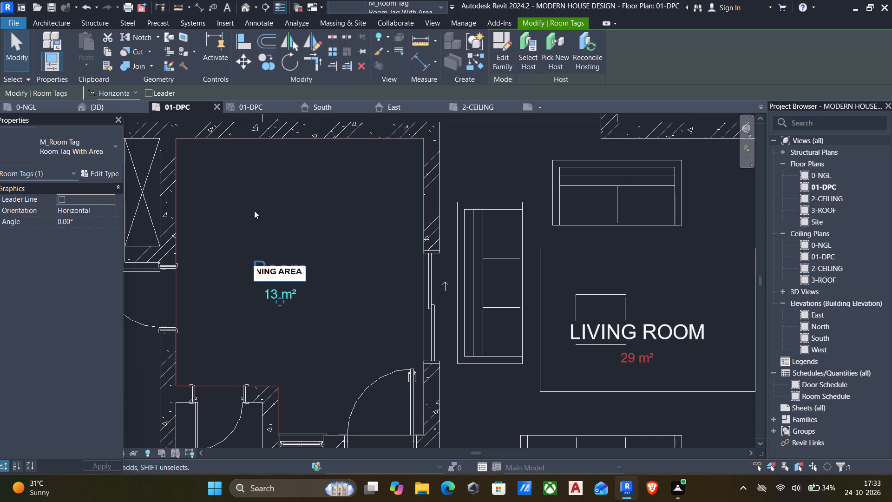
Rename the small 3 m² toilet room south of the dining area as W/C.
scroll(296, 306, "down", 4)
middle_click_drag(295, 357, 533, 230)
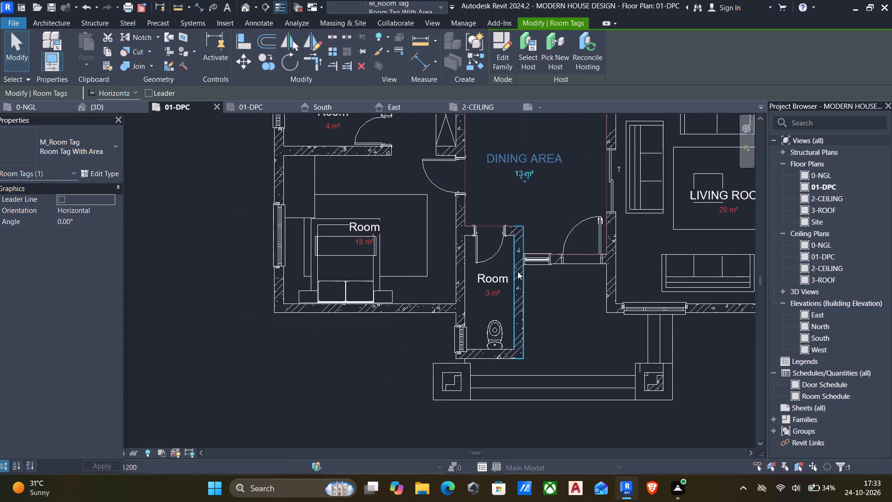
double_click(492, 278)
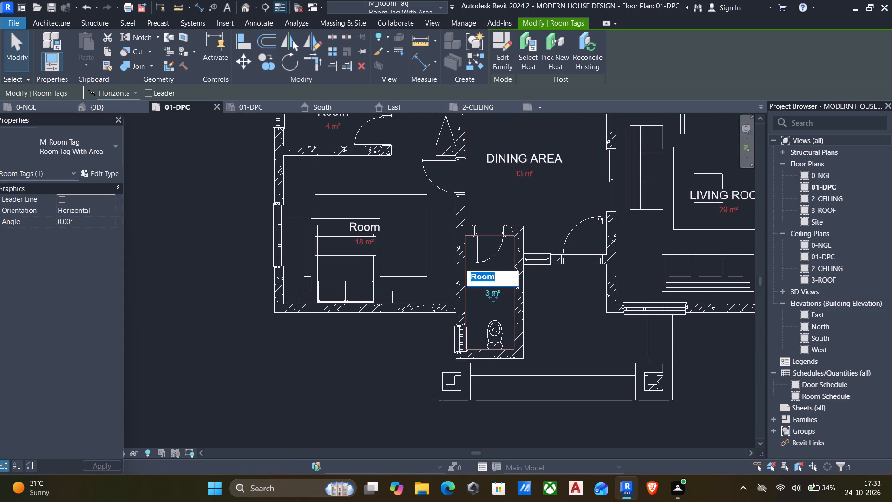
type("W/C")
left_click(194, 386)
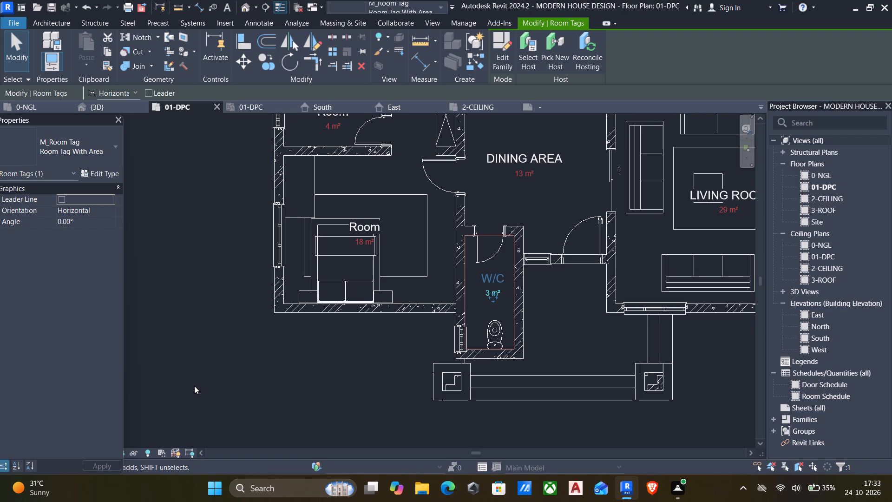
Rename the 18 m² south-west bedroom as MASTER BEDROOM.
scroll(362, 225, "up", 2)
left_click(362, 225)
left_click(363, 225)
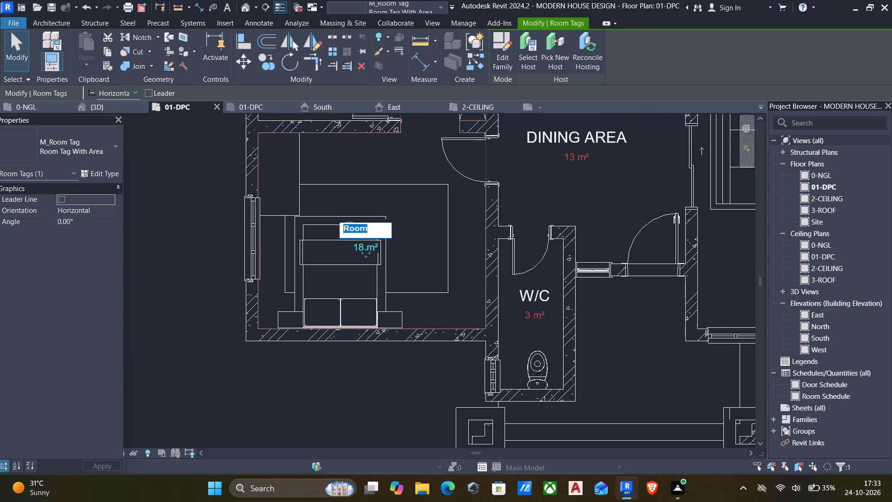
key("m")
key("a")
type("STER")
key("space")
type("BEE")
key("BackSpace")
type("DROOM")
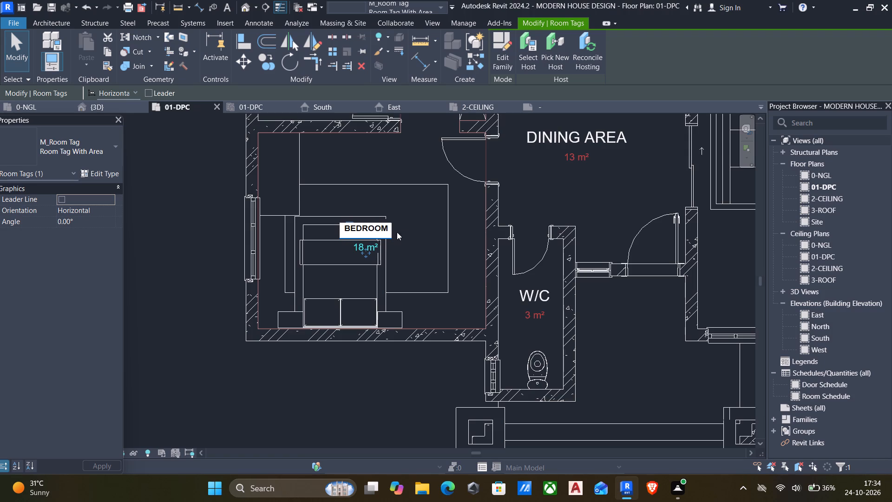
left_click(409, 231)
Rename the 4 m² bathroom adjoining the master bedroom as W/C.
scroll(434, 277, "down", 4)
middle_click_drag(386, 337, 380, 364)
scroll(380, 363, "up", 1)
left_click(370, 160)
left_click(370, 160)
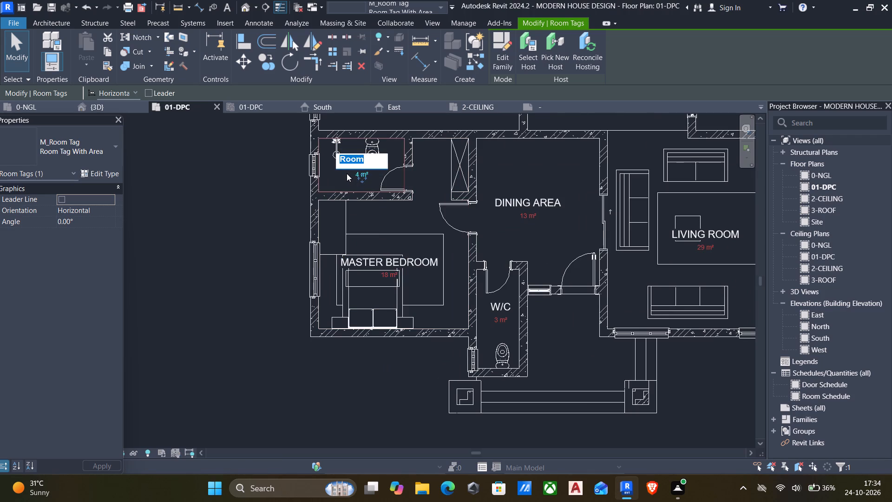
key("w")
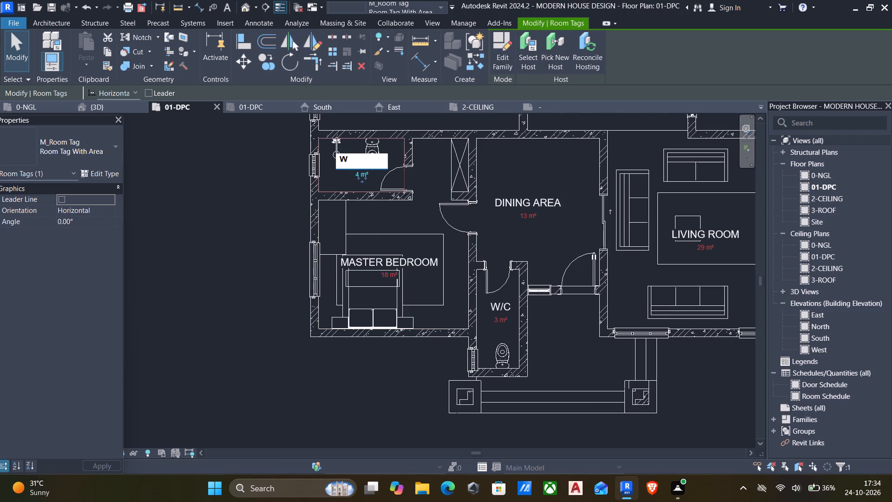
type("/C")
left_click(259, 301)
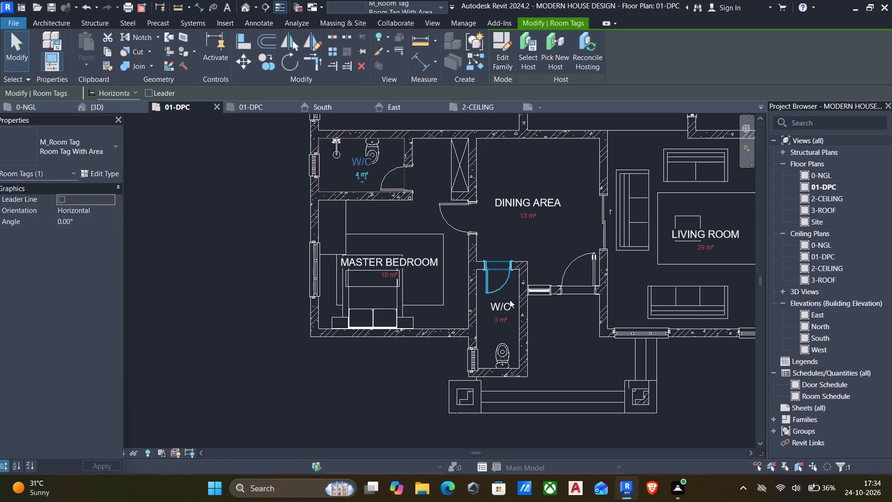
Rename the 14 m² room with the eight-seat table, north of the living room, as DINING AREA.
scroll(435, 412, "down", 4)
middle_click_drag(497, 266, 453, 325)
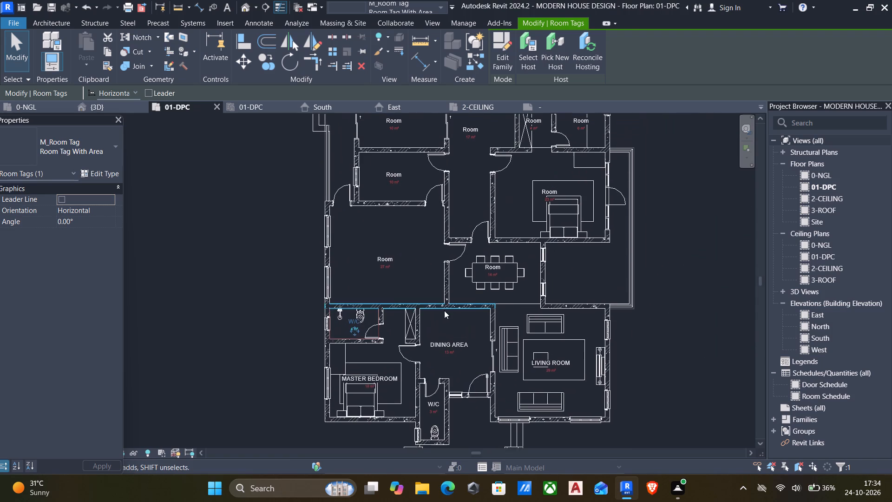
scroll(413, 280, "up", 4)
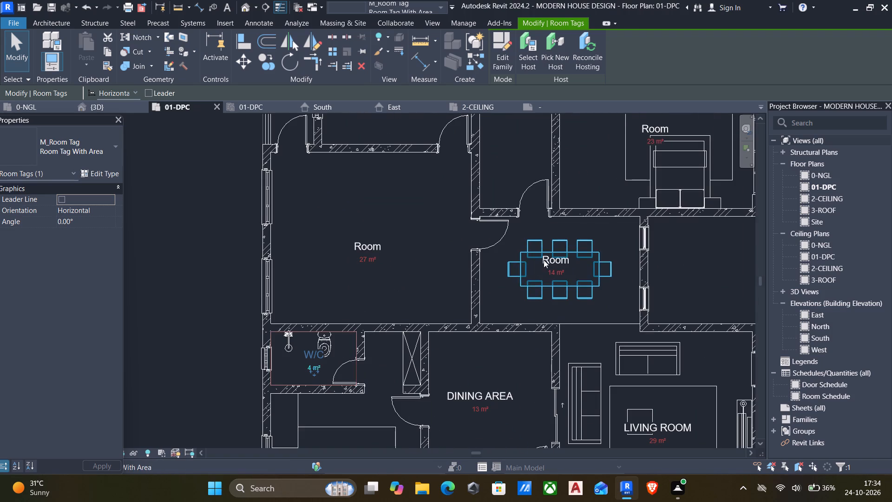
double_click(548, 259)
type("DINING")
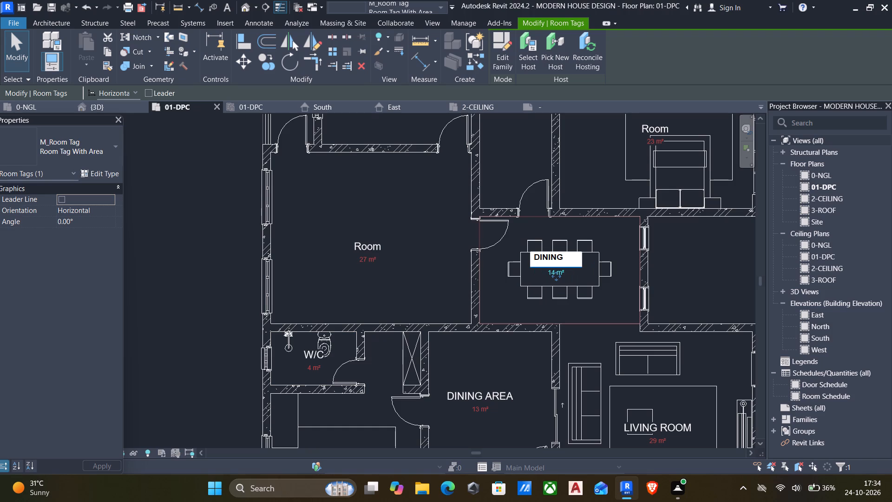
key("space")
type("AREA")
left_click(505, 314)
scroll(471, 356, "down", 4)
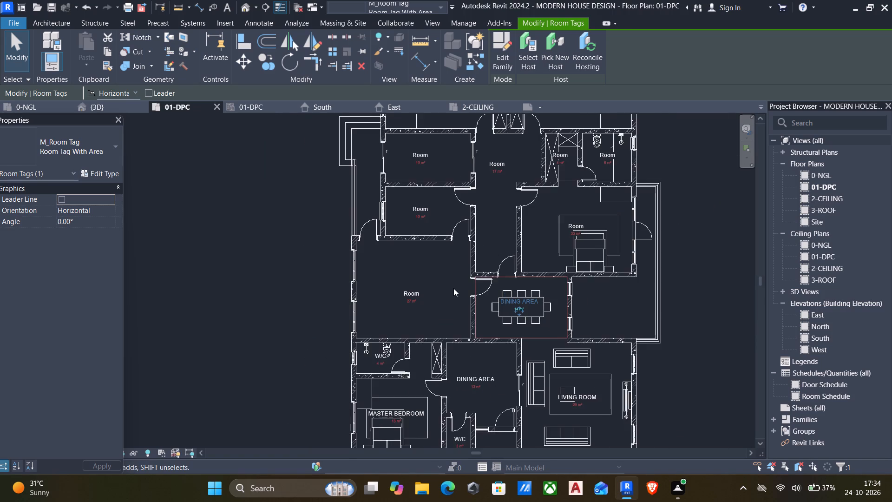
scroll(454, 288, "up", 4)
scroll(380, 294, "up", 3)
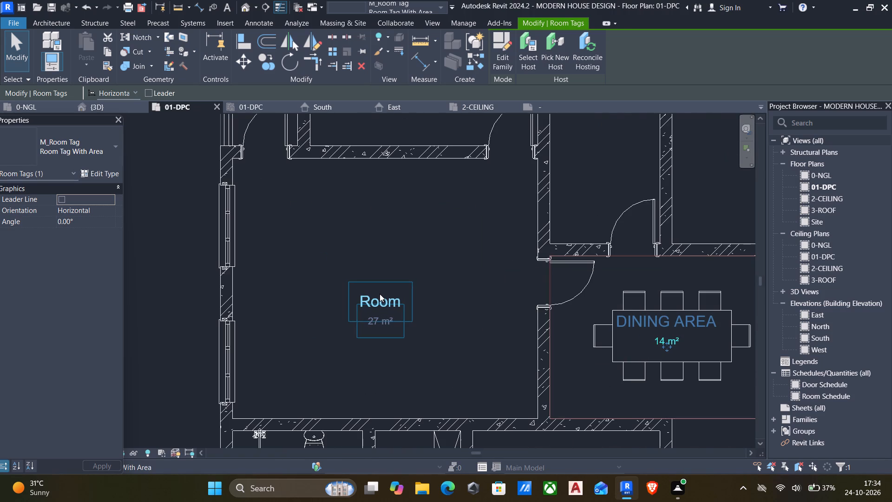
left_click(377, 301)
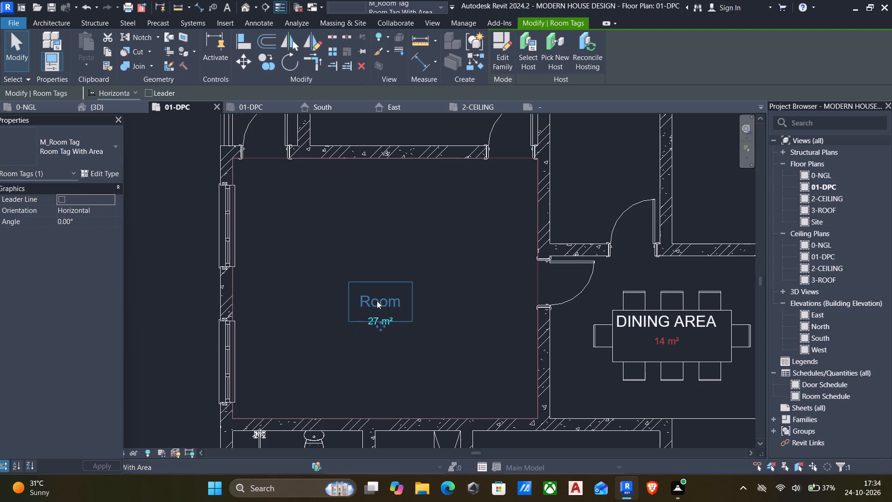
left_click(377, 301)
Rename the 19 m² north-west bedroom as BEDROOM-1.
scroll(334, 335, "down", 4)
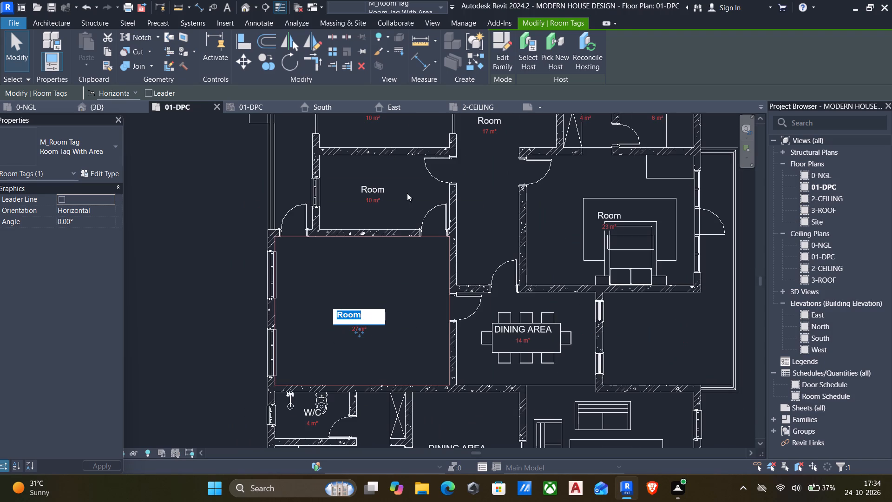
middle_click_drag(364, 185, 346, 347)
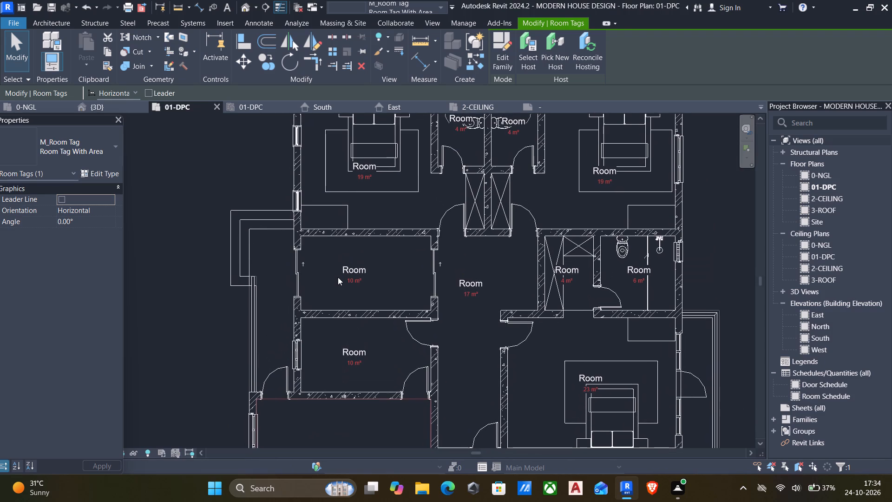
scroll(338, 277, "up", 4)
scroll(361, 380, "down", 4)
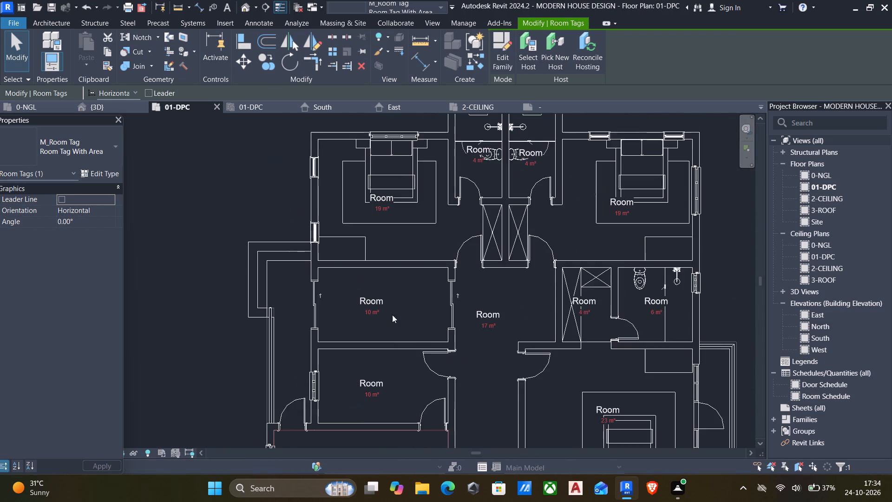
middle_click_drag(398, 256, 359, 333)
scroll(324, 266, "up", 4)
scroll(365, 282, "up", 4)
double_click(365, 282)
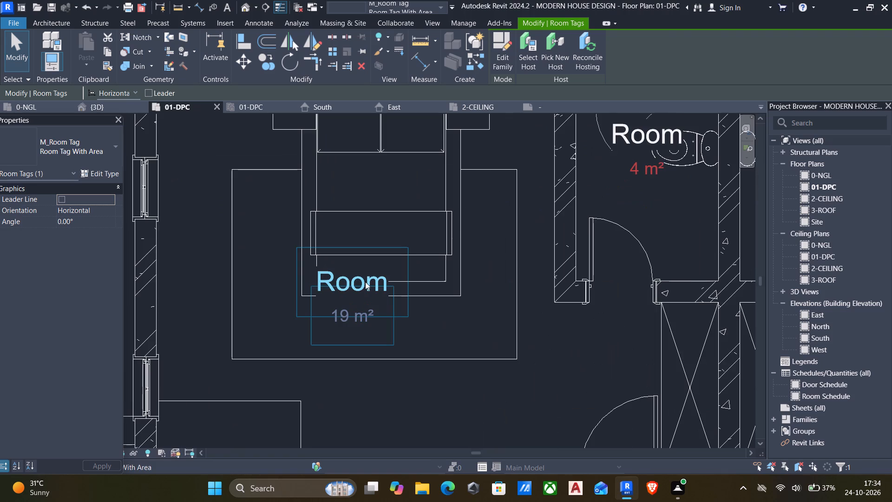
left_click(378, 283)
left_click(374, 279)
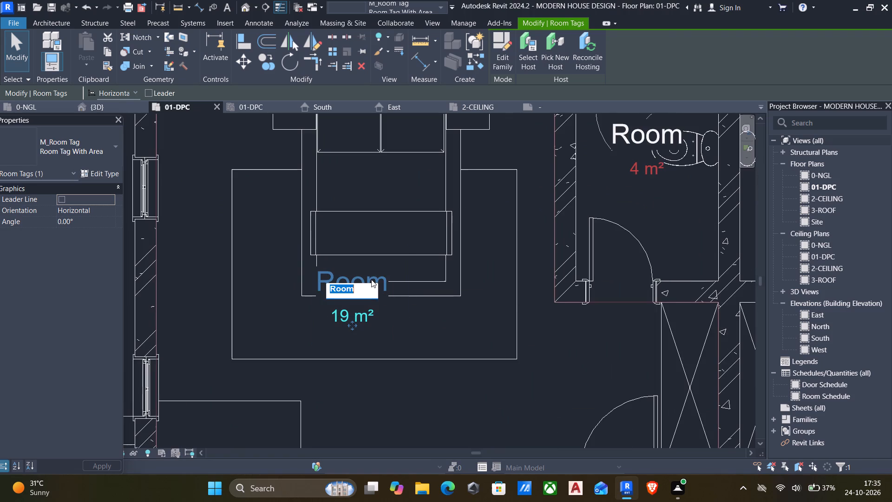
type("BEDROOM")
type("-1")
left_click(409, 336)
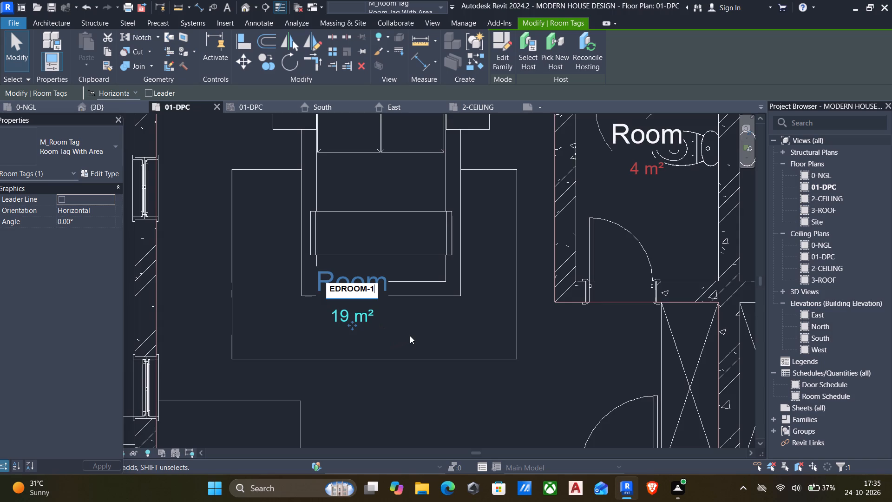
Rename the western of the two adjoining 4 m² bathrooms, beside BEDROOM-1, as W/C.
scroll(461, 325, "down", 4)
middle_click_drag(525, 274, 389, 304)
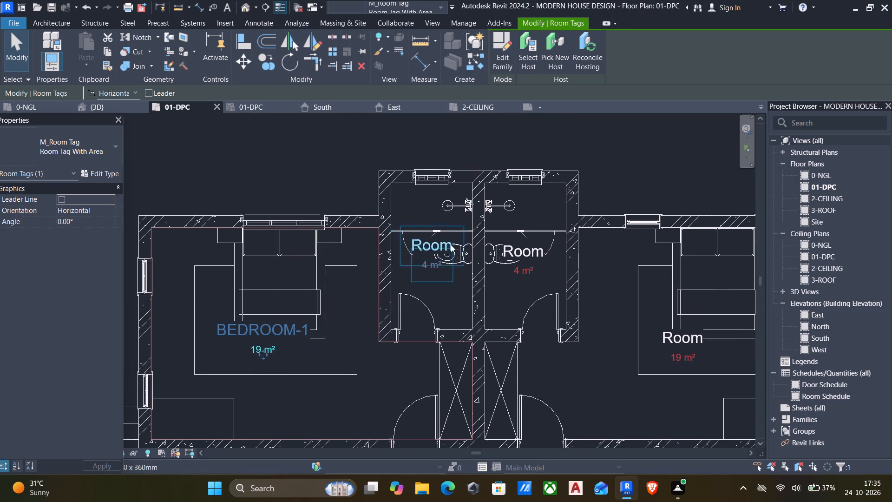
double_click(433, 243)
left_click(437, 245)
scroll(447, 245, "up", 5)
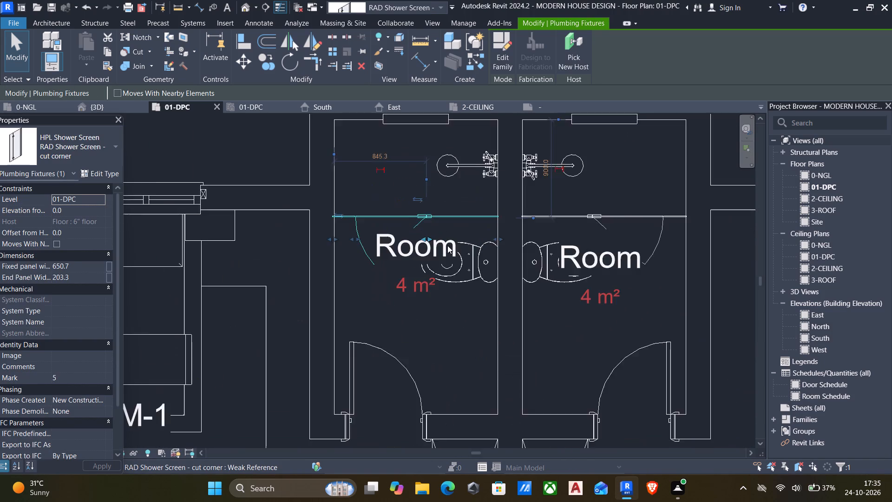
scroll(447, 245, "up", 4)
double_click(447, 245)
key("BackSpace")
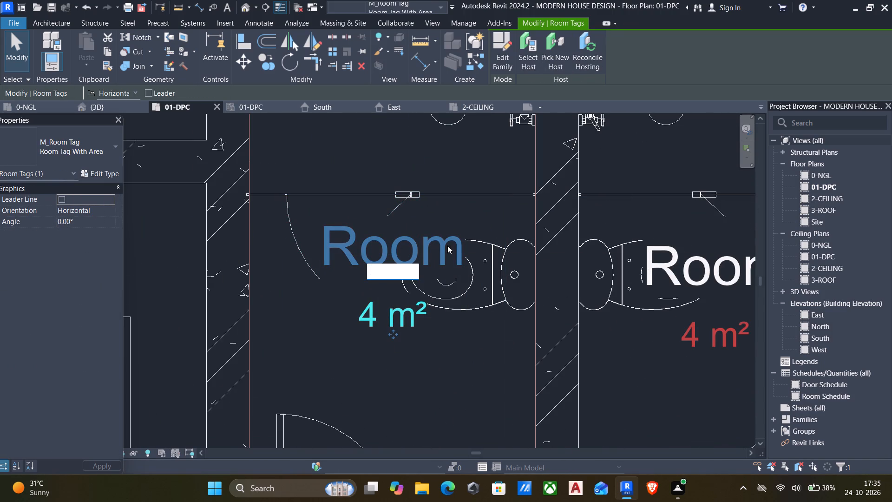
key("w")
type("/C")
left_click(410, 375)
Rename the eastern of the two adjoining 4 m² bathrooms as W/C.
scroll(419, 356, "down", 4)
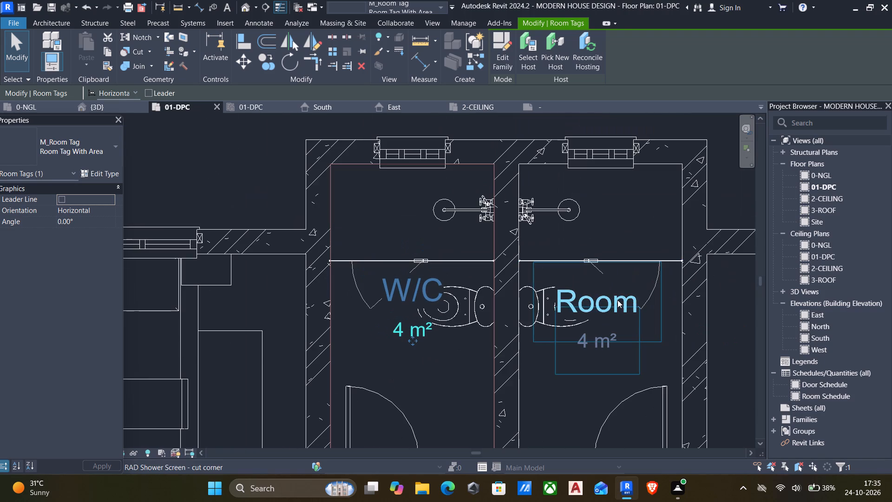
left_click(617, 300)
left_click(603, 300)
type("W/C")
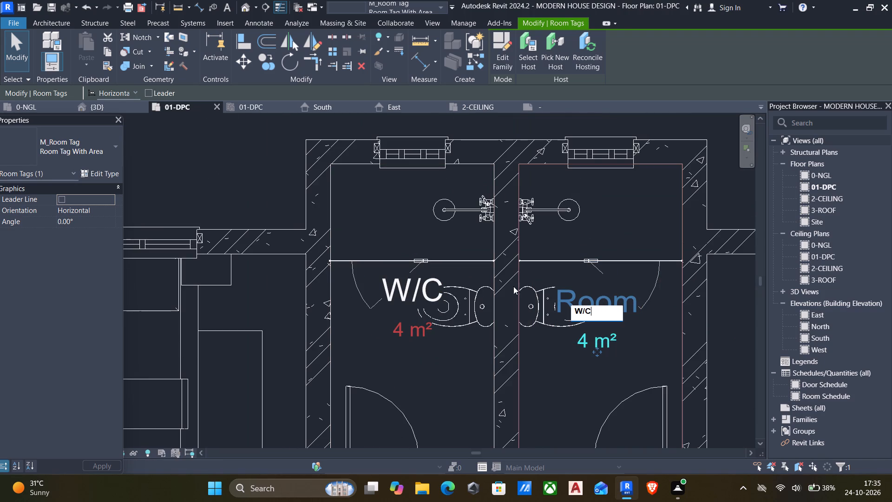
left_click(285, 315)
Rename the 19 m² north-east bedroom as BEDROOM-2.
scroll(394, 326, "down", 5)
middle_click_drag(452, 322, 194, 279)
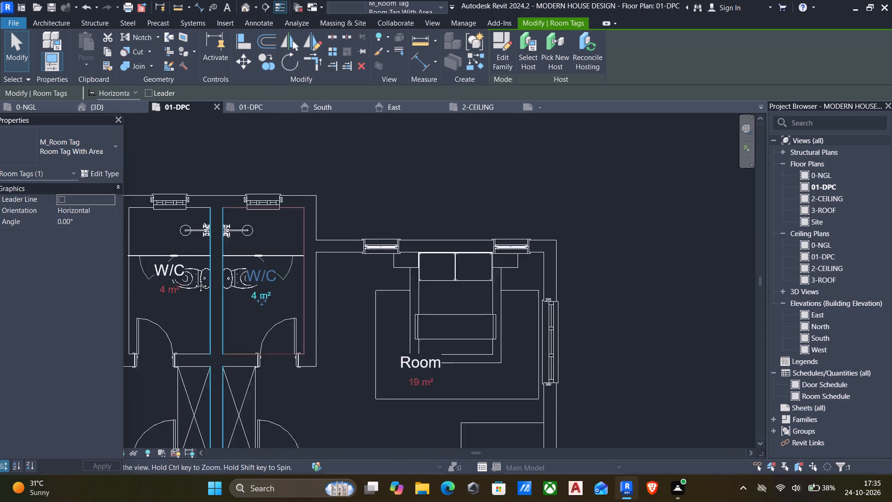
middle_click_drag(194, 279, 174, 274)
left_click(371, 351)
left_click(380, 351)
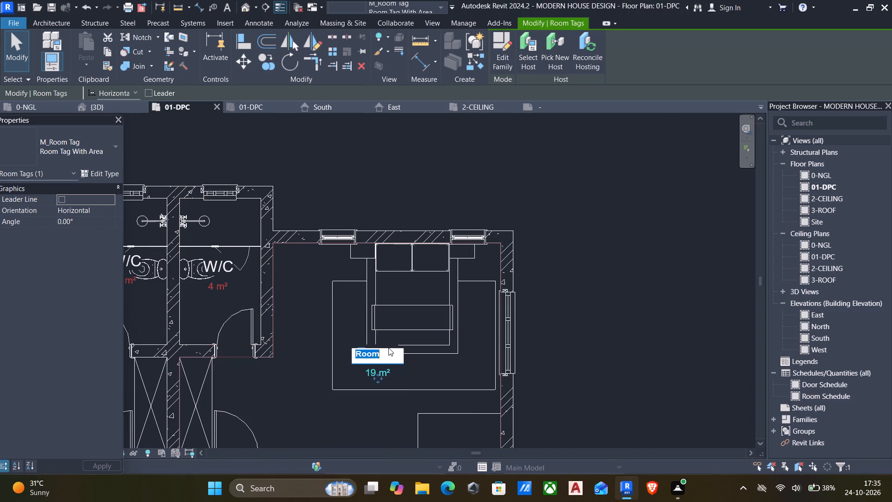
type("BEDROOM-2")
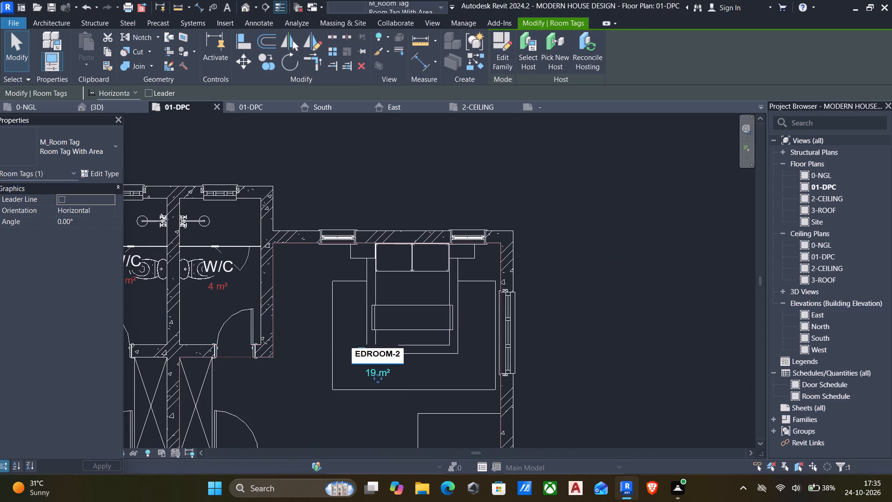
left_click(578, 313)
Rename the 6 m² bathroom south of BEDROOM-2 as W/C.
scroll(498, 327, "down", 2)
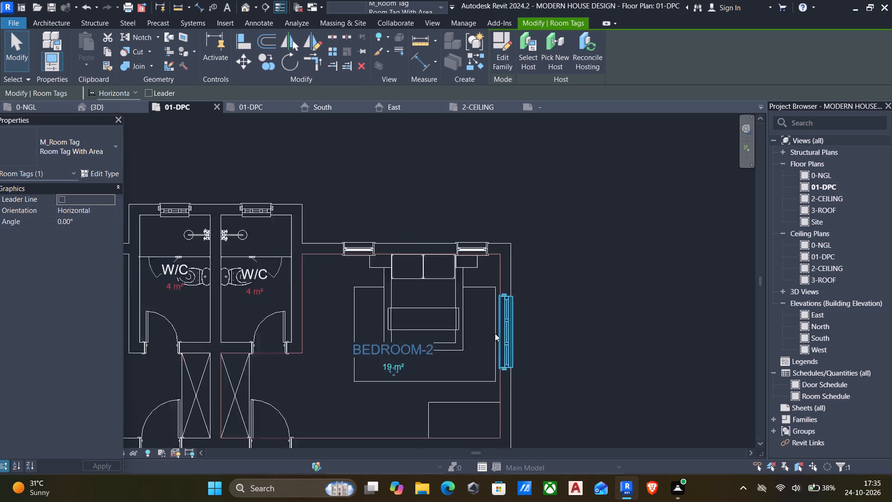
scroll(495, 333, "down", 2)
middle_click_drag(423, 355, 505, 277)
middle_click_drag(470, 389, 487, 317)
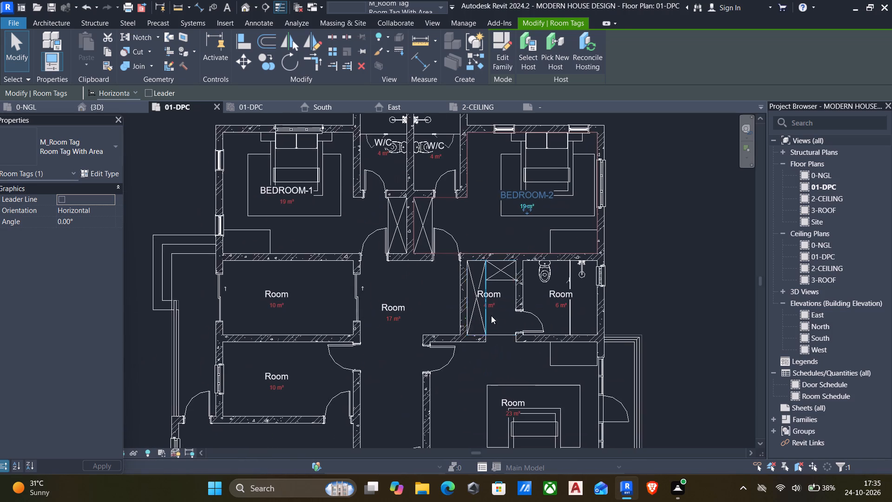
scroll(544, 310, "up", 9)
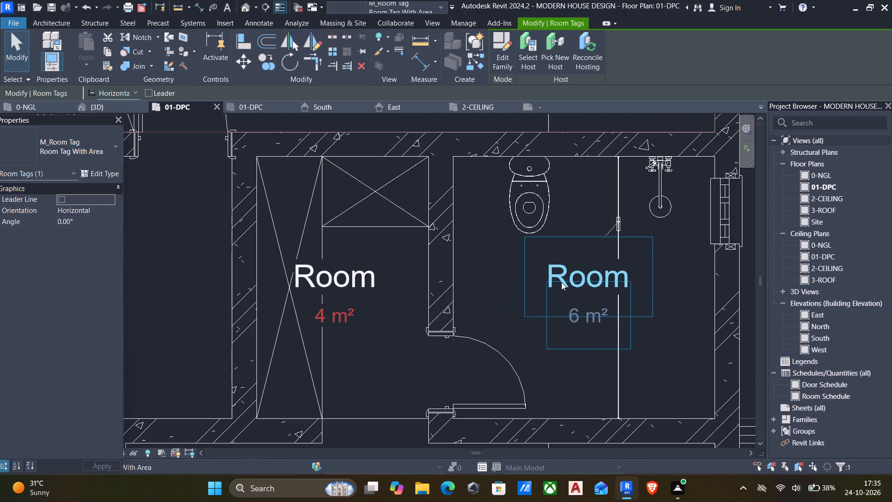
left_click(561, 282)
left_click(561, 282)
key("BackSpace")
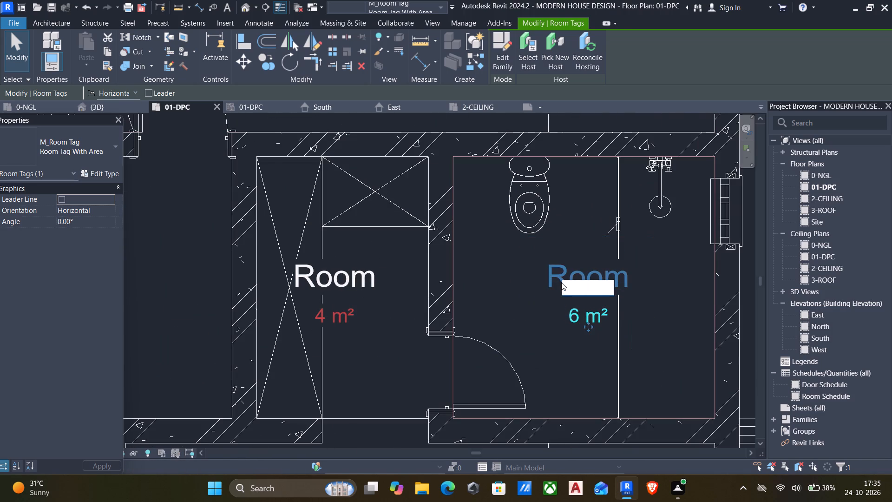
type("W/C")
left_click(535, 319)
Rename the 4 m² wardrobe room west of the 6 m² bathroom as DRESSING AREA.
scroll(450, 306, "down", 3)
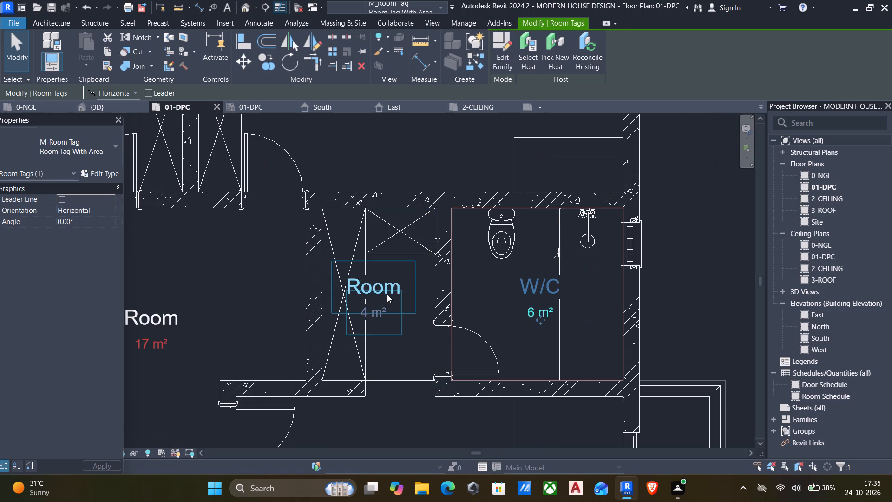
left_click(387, 294)
left_click(383, 289)
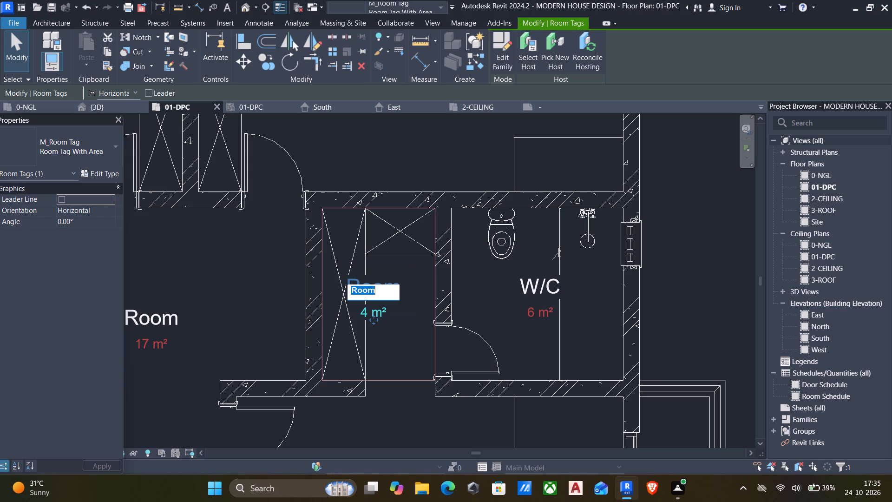
key("BackSpace")
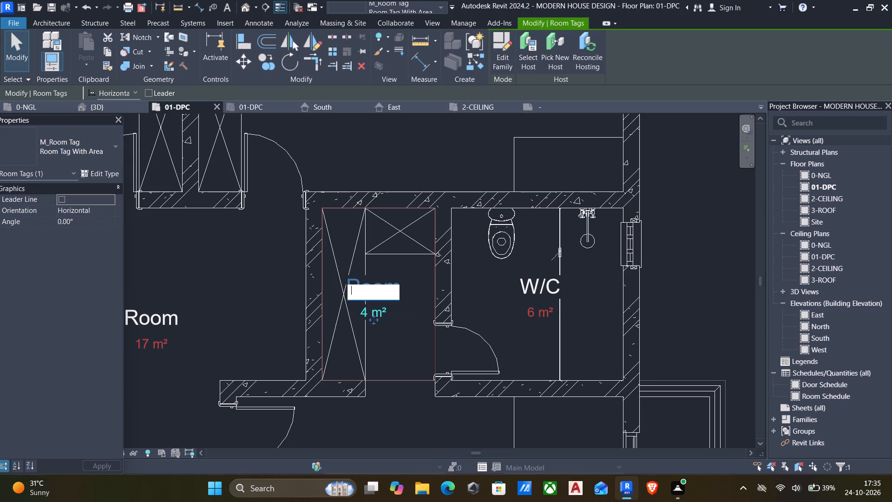
type("DRESSING AREA")
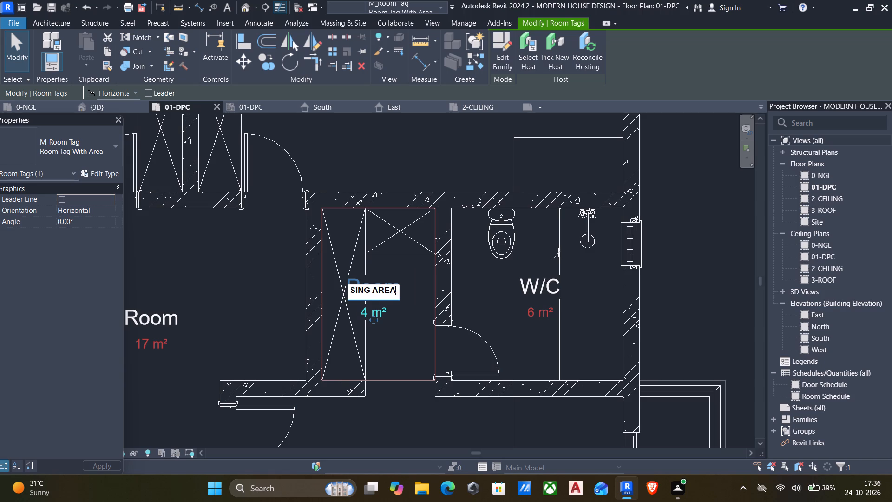
left_click(203, 277)
Rename the 23 m² bedroom south of the DRESSING AREA as BEDROOM-3.
scroll(321, 337, "down", 2)
scroll(365, 327, "down", 3)
middle_click_drag(367, 376, 398, 297)
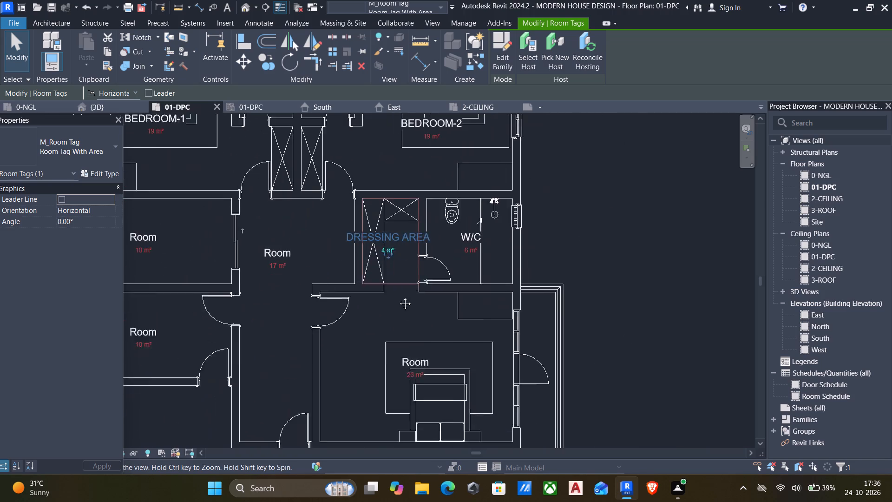
middle_click_drag(398, 297, 431, 235)
scroll(456, 293, "up", 3)
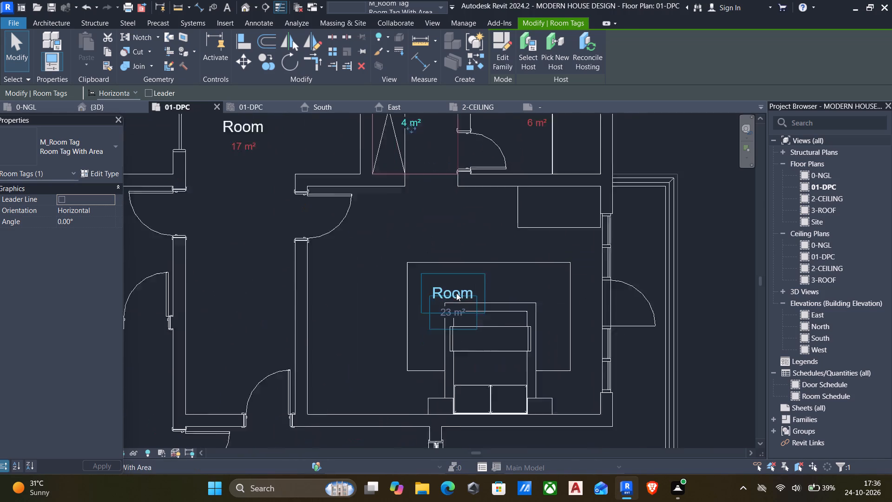
scroll(456, 293, "up", 1)
double_click(456, 293)
key("BackSpace")
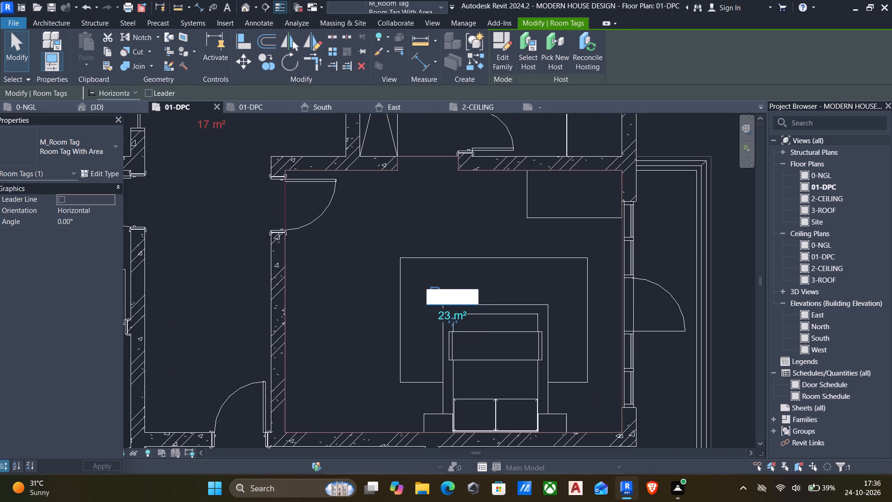
type("BEDROOM")
type("-3")
left_click(351, 306)
Rename the 17 m² circulation space between the bedrooms, west of the DRESSING AREA, as OPEN ARA.
scroll(353, 309, "down", 4)
middle_click_drag(391, 332, 487, 249)
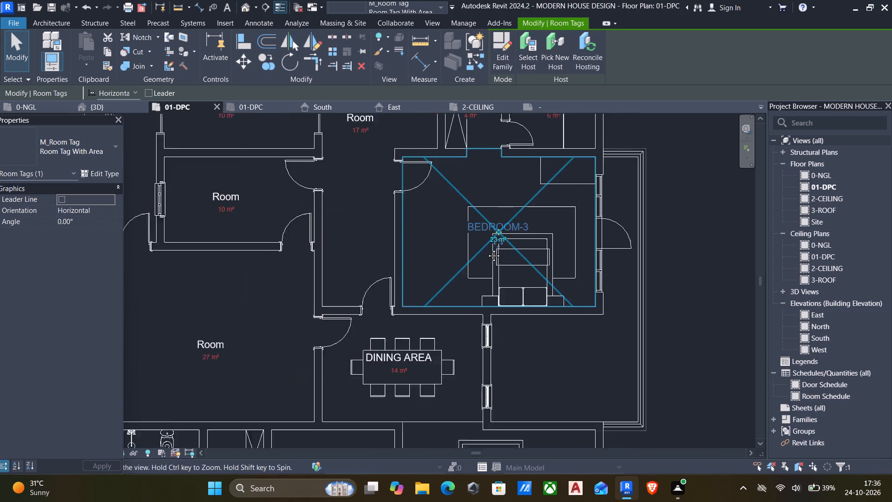
middle_click_drag(487, 249, 488, 248)
scroll(482, 255, "down", 2)
middle_click_drag(456, 340, 463, 245)
middle_click_drag(430, 293, 450, 279)
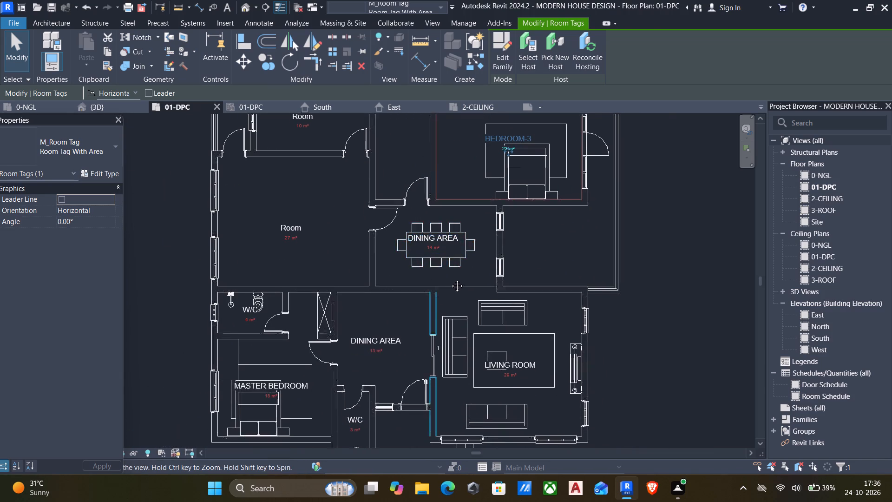
middle_click_drag(450, 279, 483, 248)
middle_click_drag(400, 304, 416, 389)
middle_click_drag(405, 290, 374, 352)
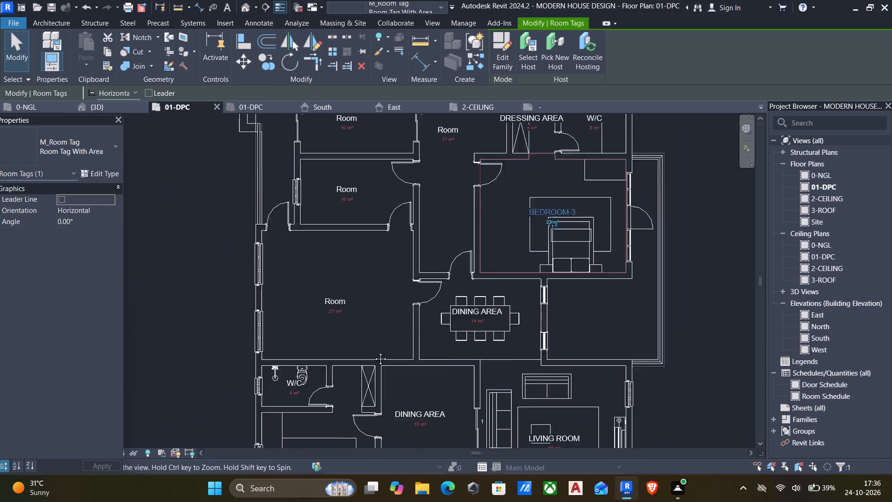
middle_click_drag(374, 352, 371, 412)
scroll(303, 333, "down", 1)
middle_click_drag(306, 310, 304, 422)
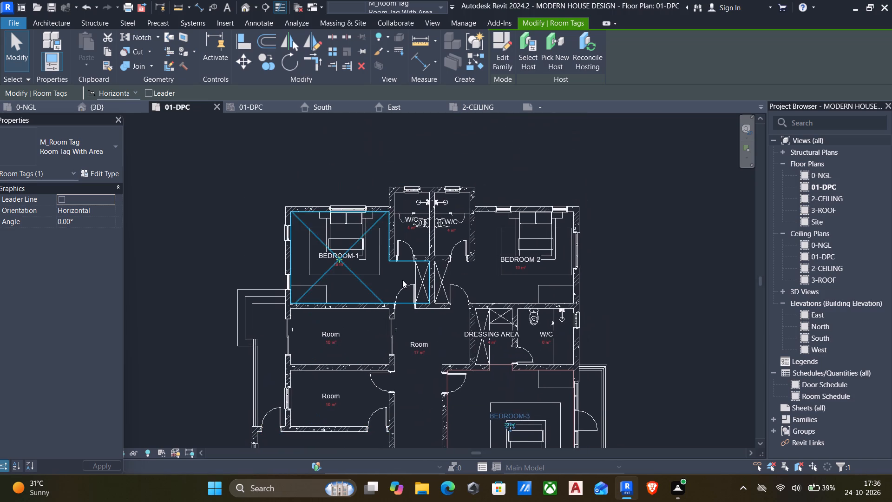
middle_click_drag(402, 280, 400, 247)
middle_click_drag(401, 309, 408, 272)
scroll(412, 268, "up", 5)
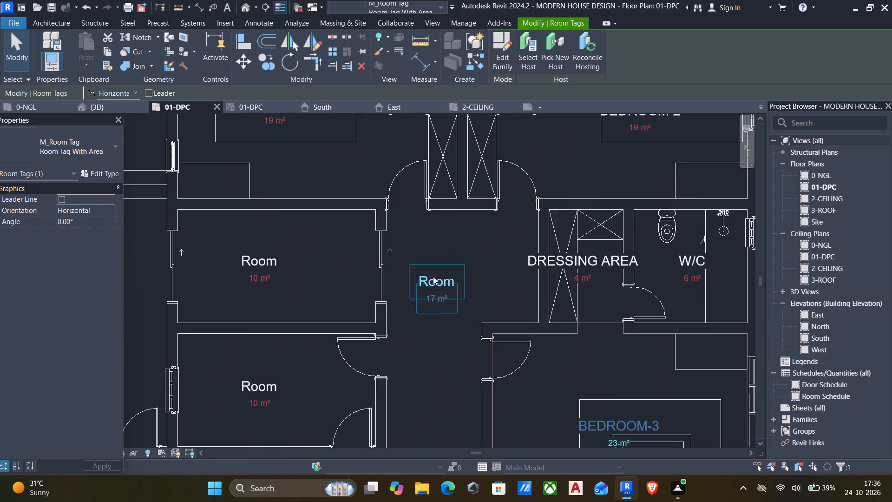
scroll(436, 278, "up", 3)
left_click(421, 282)
left_click(434, 283)
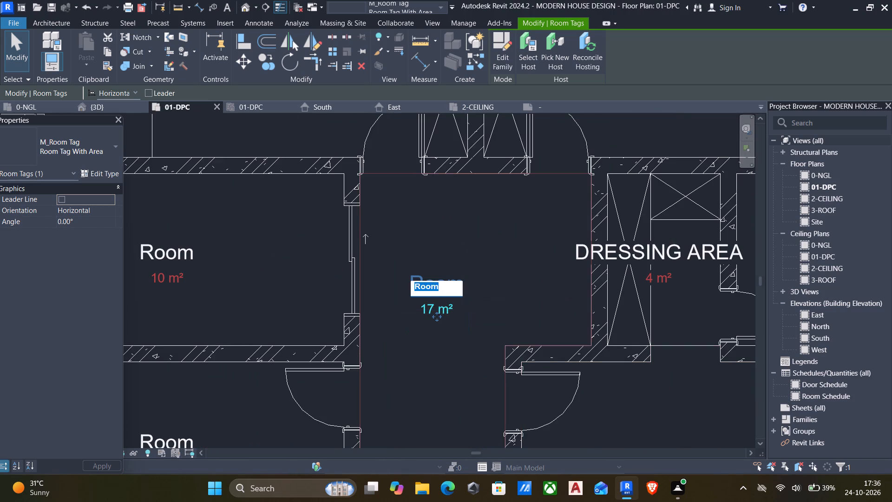
key("BackSpace")
type("OPEN AR")
key("a")
left_click(452, 251)
Rename the 10 m² room directly south of BEDROOM-1 as KITCHEN.
scroll(341, 284, "down", 4)
middle_click_drag(155, 319, 334, 241)
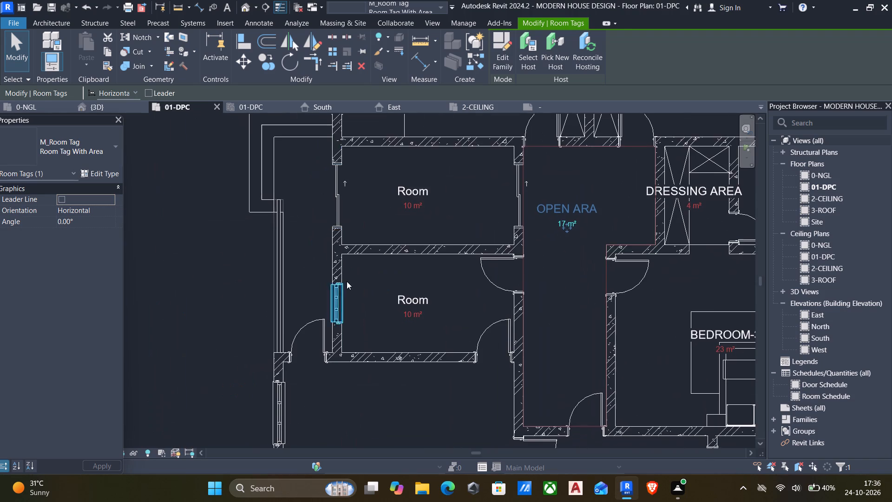
middle_click_drag(349, 285, 315, 326)
scroll(355, 229, "up", 3)
scroll(352, 249, "down", 7)
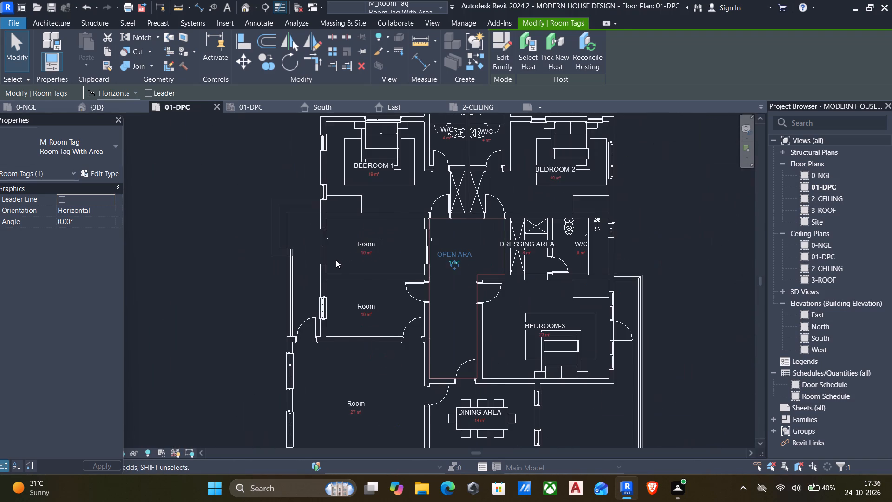
middle_click_drag(347, 248, 329, 264)
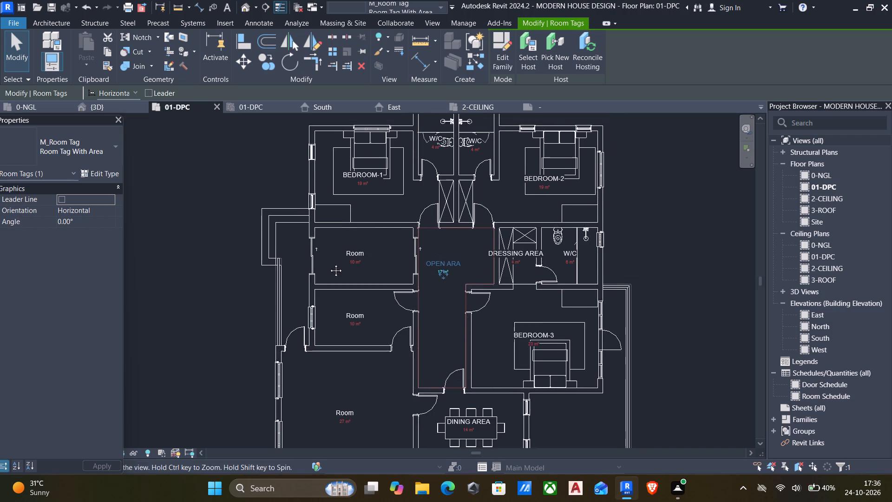
middle_click_drag(329, 264, 328, 264)
scroll(340, 266, "up", 3)
left_click(350, 258)
left_click(354, 258)
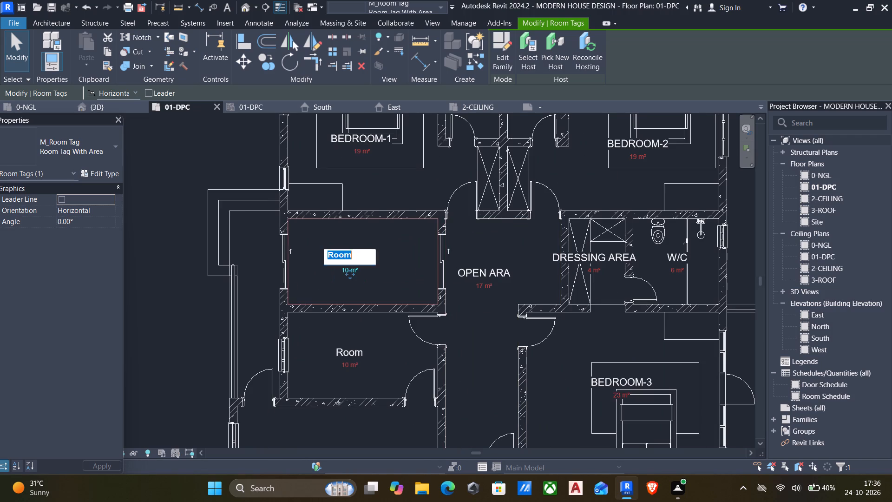
key("BackSpace")
type("KITCHEN")
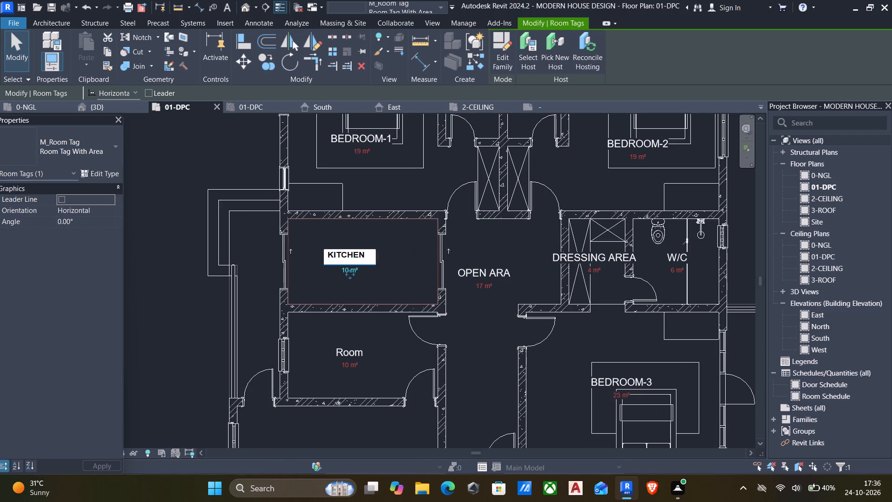
left_click(211, 334)
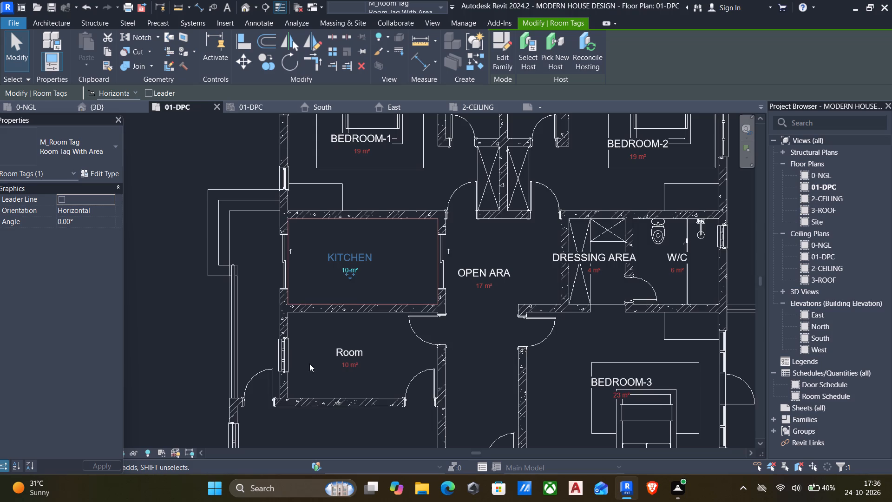
Rename the 10 m² room directly south of the KITCHEN as UTILITY.
scroll(355, 289, "down", 3)
scroll(340, 330, "up", 7)
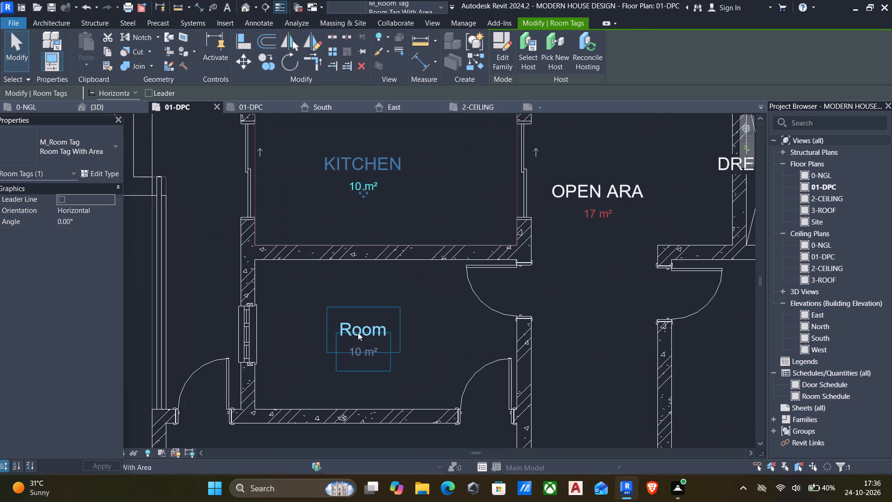
scroll(380, 330, "up", 4)
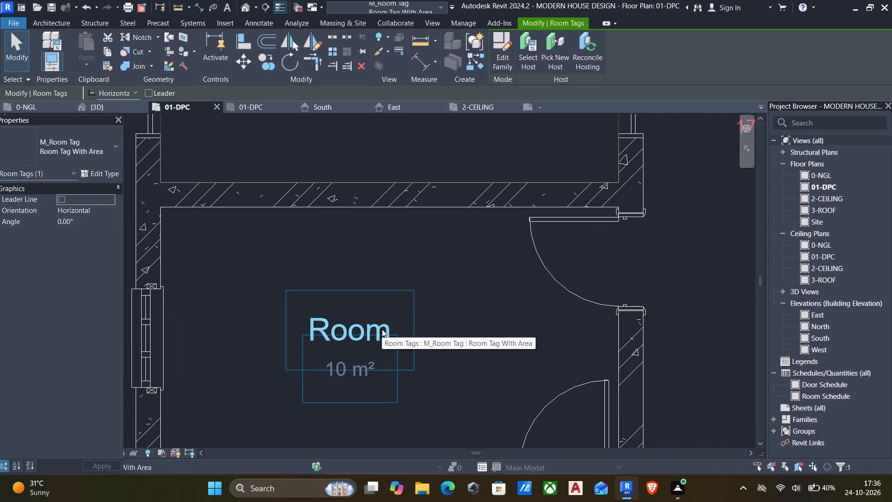
scroll(382, 329, "up", 1)
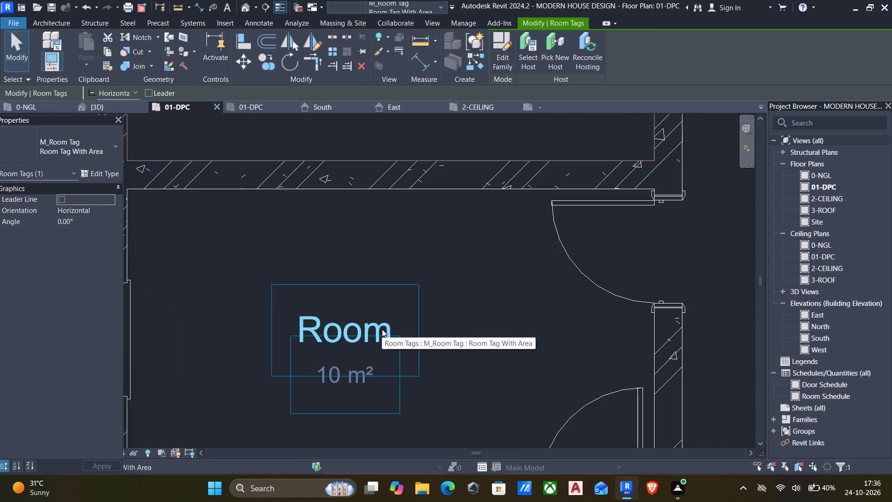
left_click(354, 323)
left_click(354, 323)
scroll(353, 329, "down", 4)
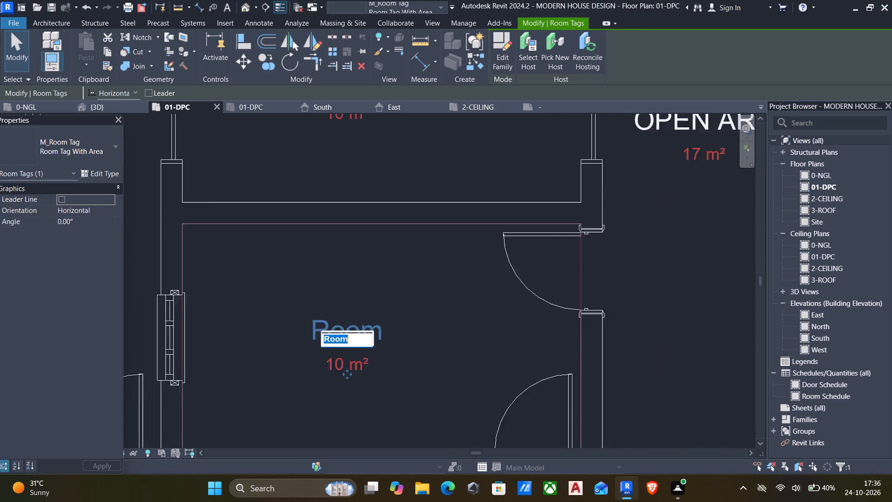
scroll(356, 336, "down", 3)
middle_click_drag(407, 359, 405, 293)
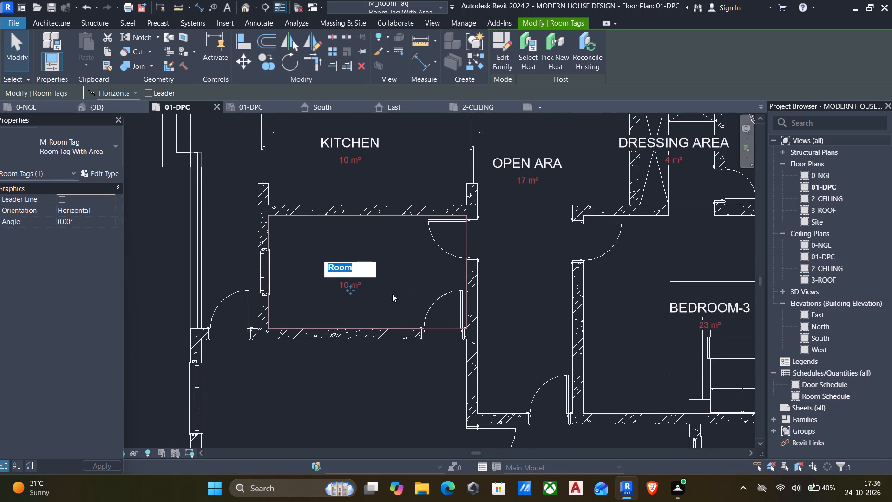
key("BackSpace")
type("UTILITY")
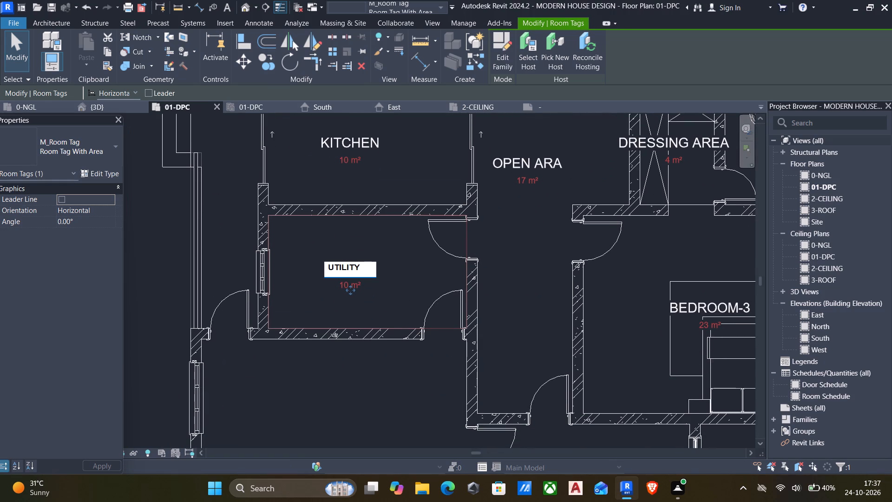
left_click(504, 310)
Rename the 27 m² room south of the UTILITY room as FAMILY LIVING.
scroll(402, 336, "down", 4)
middle_click_drag(357, 397, 385, 387)
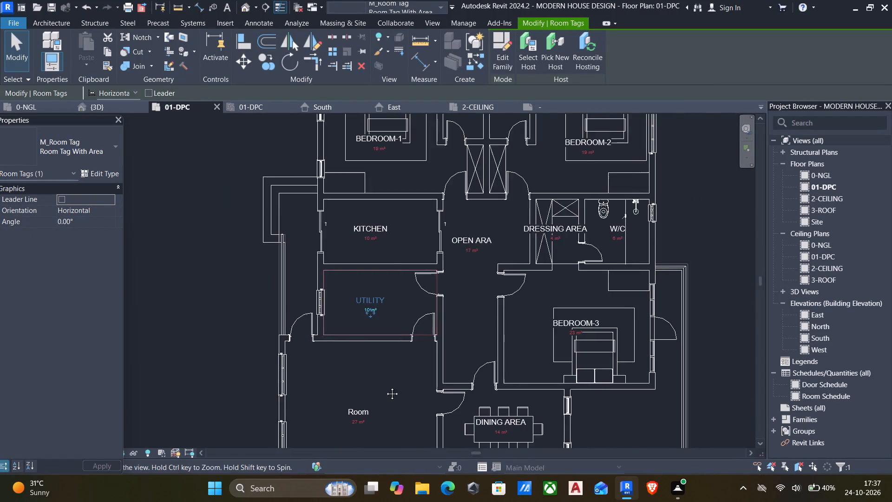
middle_click_drag(385, 387, 446, 330)
scroll(446, 330, "down", 1)
middle_click_drag(394, 332, 244, 286)
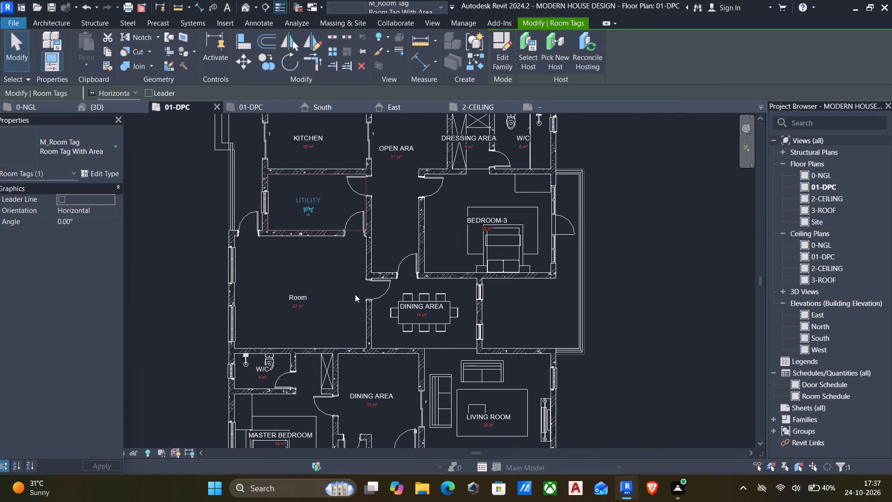
middle_click_drag(341, 291, 473, 386)
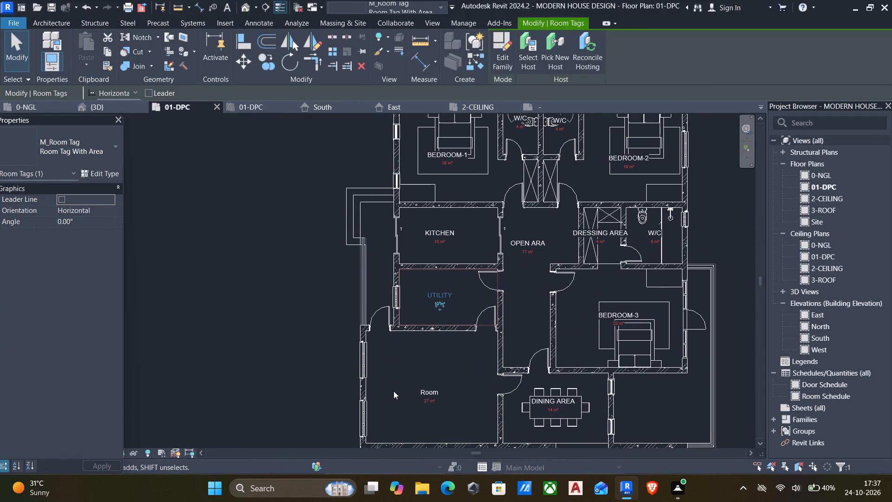
middle_click_drag(393, 391, 413, 329)
scroll(436, 331, "up", 4)
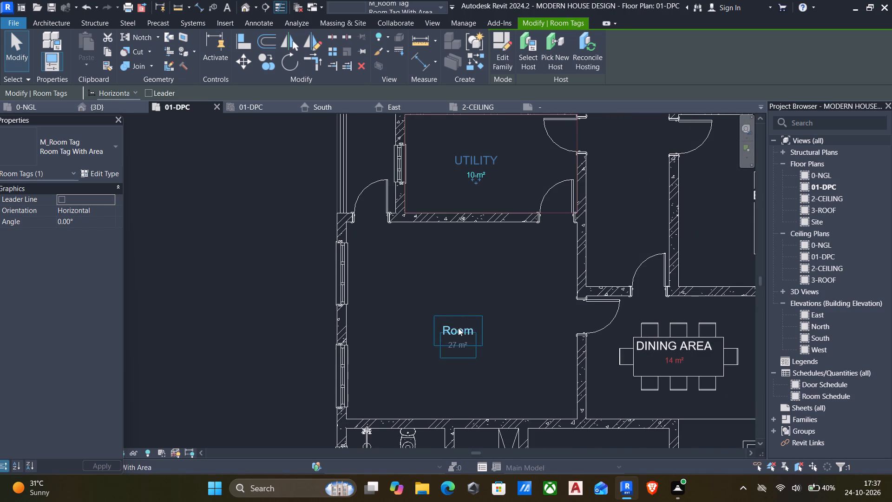
left_click(458, 328)
left_click(458, 328)
key("BackSpace")
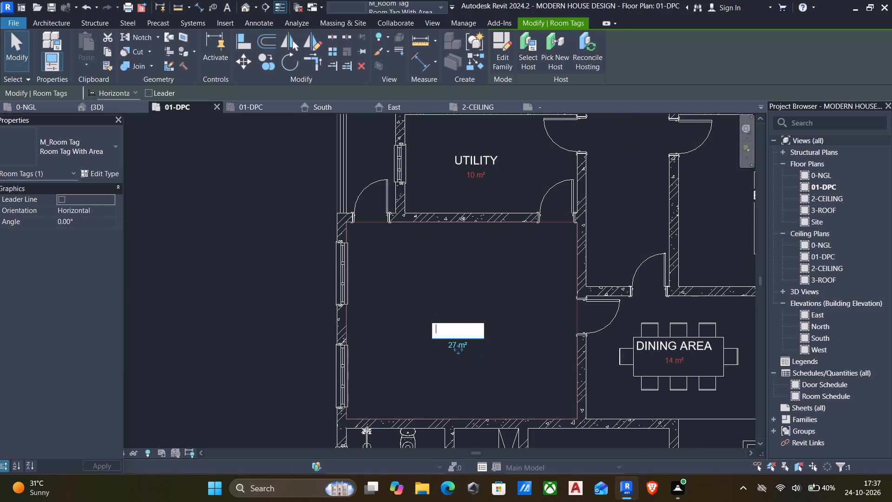
type("FAMILY LIVING")
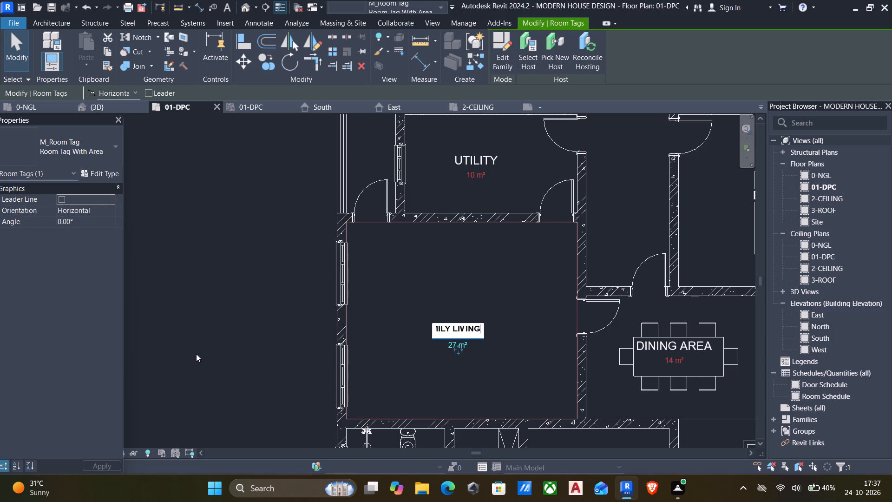
left_click(196, 354)
Review the room names across the 01-DPC floor plan.
scroll(360, 322, "down", 5)
middle_click_drag(335, 277, 342, 318)
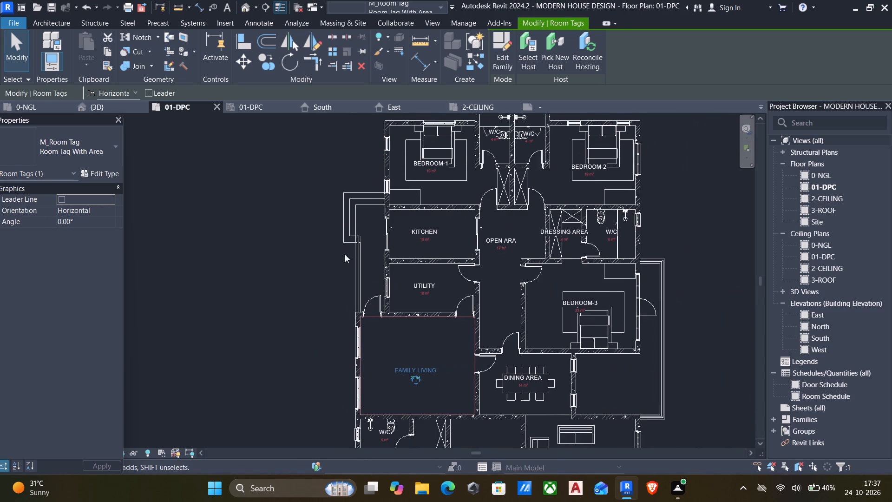
scroll(379, 237, "up", 4)
scroll(394, 241, "down", 5)
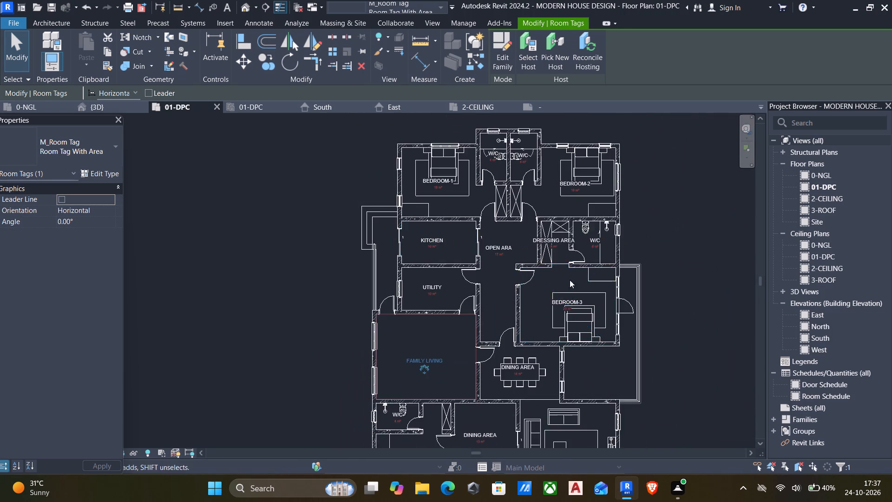
middle_click_drag(568, 280, 519, 224)
middle_click_drag(559, 360, 552, 333)
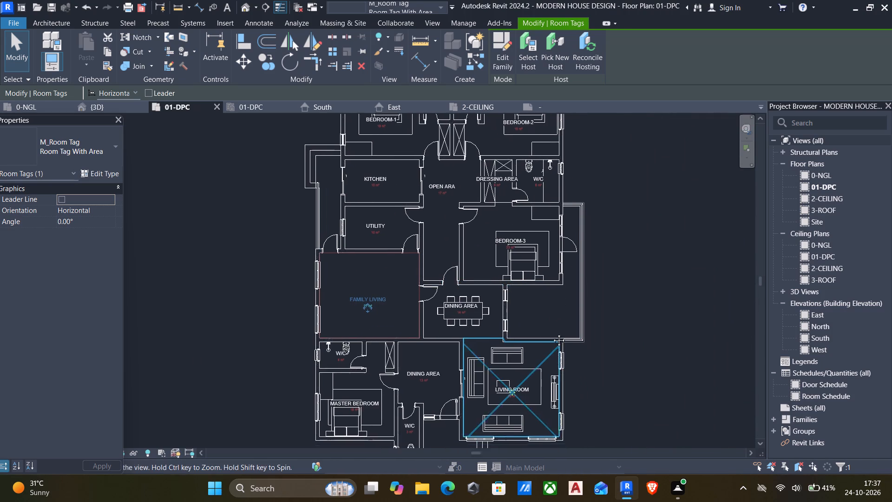
middle_click_drag(552, 333, 552, 330)
scroll(499, 266, "up", 4)
scroll(433, 312, "down", 4)
middle_click_drag(410, 320, 406, 320)
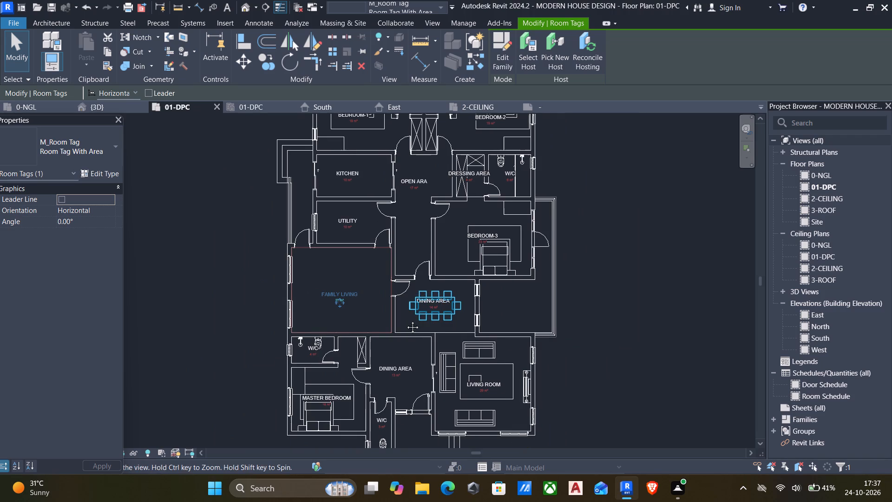
Open the Room Schedule.
middle_click_drag(406, 320, 399, 288)
middle_click_drag(387, 288, 450, 328)
middle_click_drag(480, 253, 446, 306)
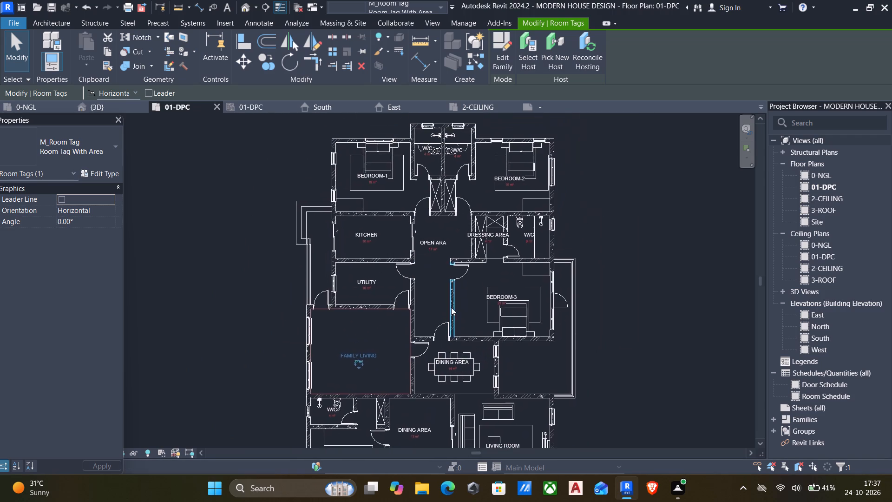
scroll(452, 305, "down", 3)
middle_click_drag(453, 301, 461, 271)
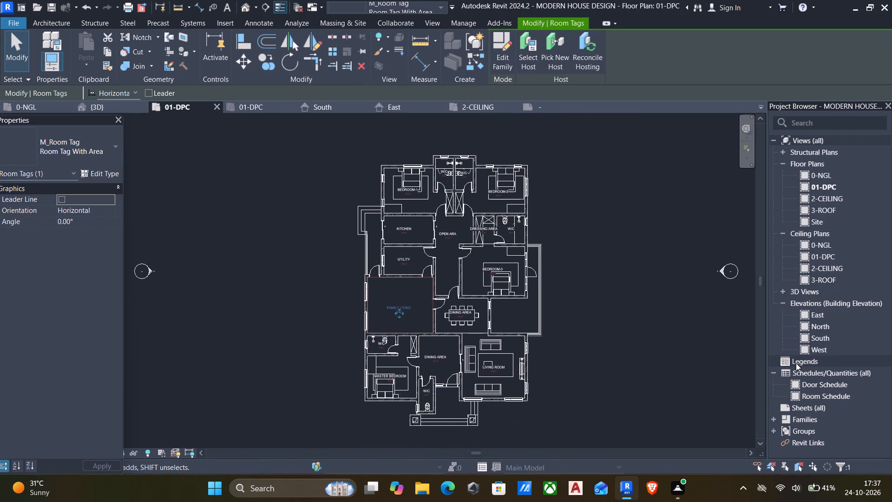
left_click(772, 373)
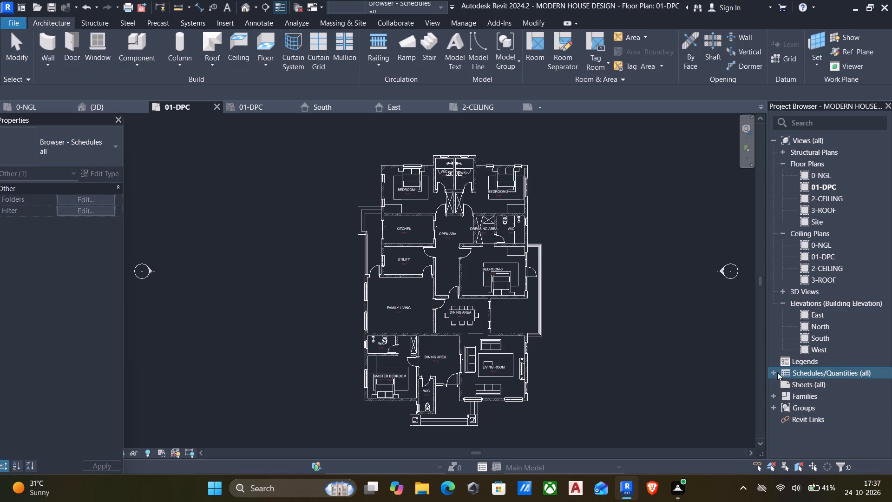
left_click(773, 373)
double_click(812, 393)
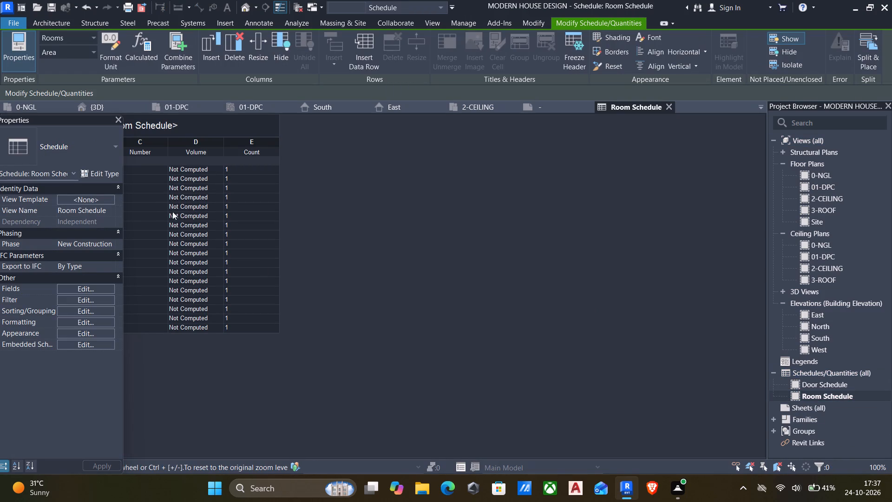
Add the Name field to the Room Schedule and place it first, ahead of Area, Level, Number, Volume and Count.
scroll(163, 215, "up", 1)
middle_click_drag(163, 215, 209, 205)
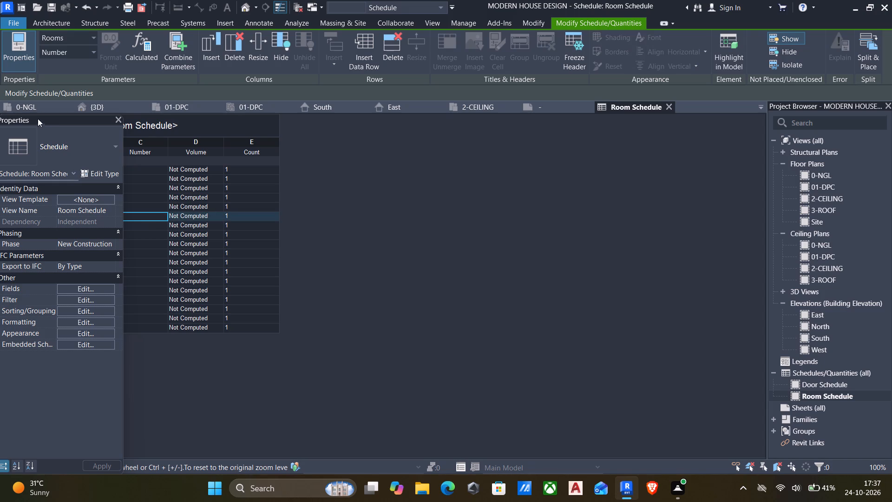
left_click_drag(46, 123, 423, 132)
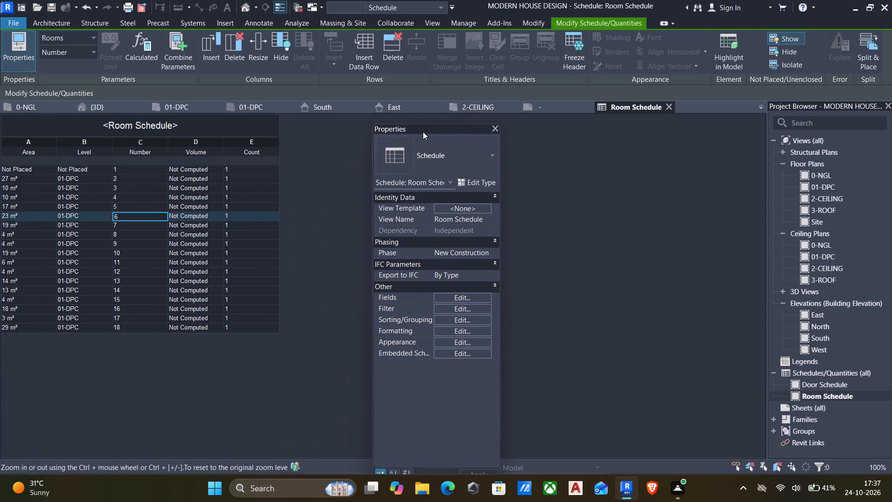
left_click_drag(423, 132, 423, 131)
left_click_drag(423, 131, 62, 145)
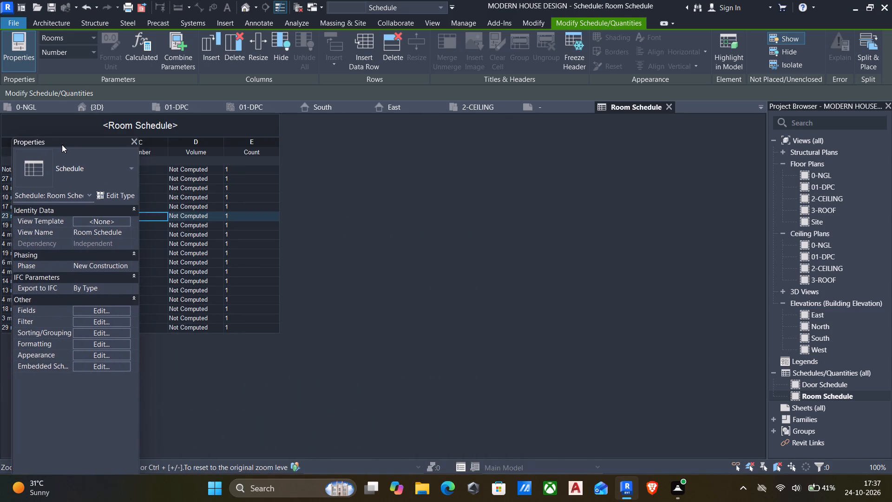
left_click_drag(62, 145, 72, 125)
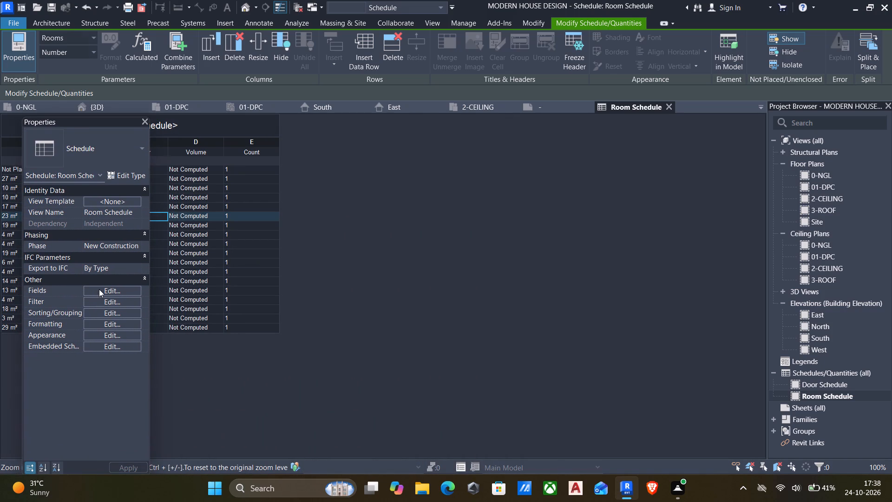
left_click(99, 289)
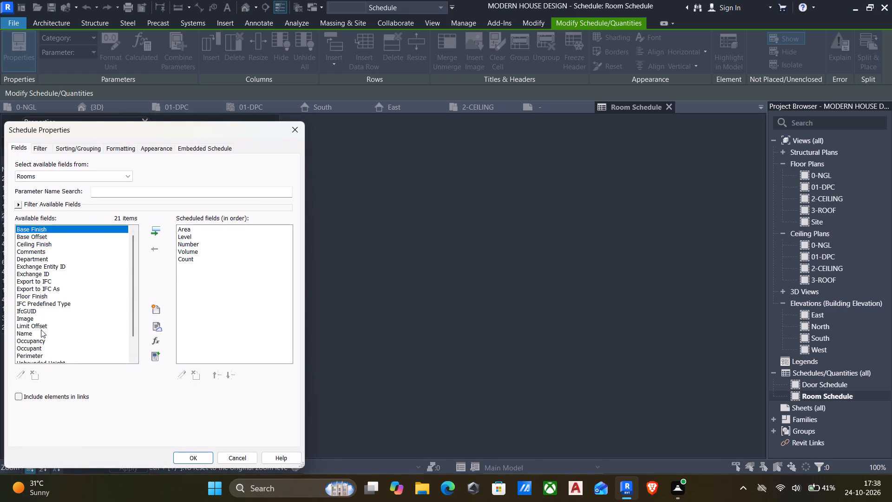
scroll(34, 341, "down", 1)
scroll(55, 328, "up", 10)
scroll(38, 265, "up", 10)
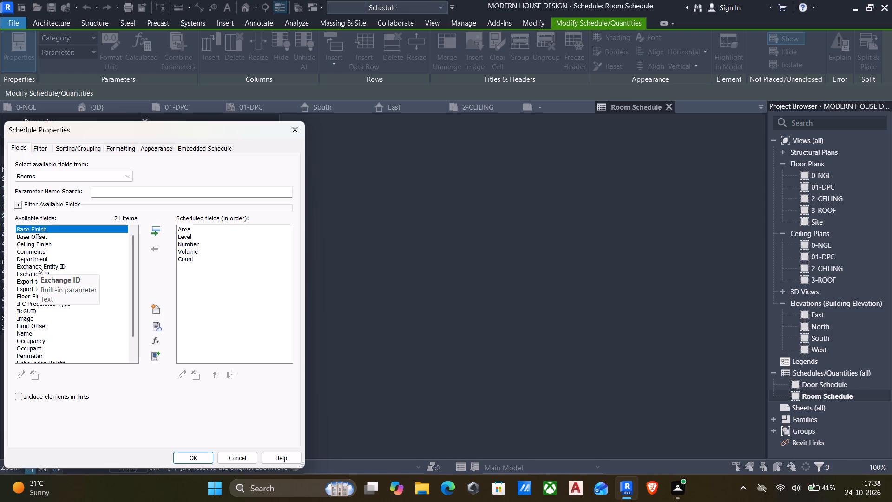
scroll(38, 265, "down", 2)
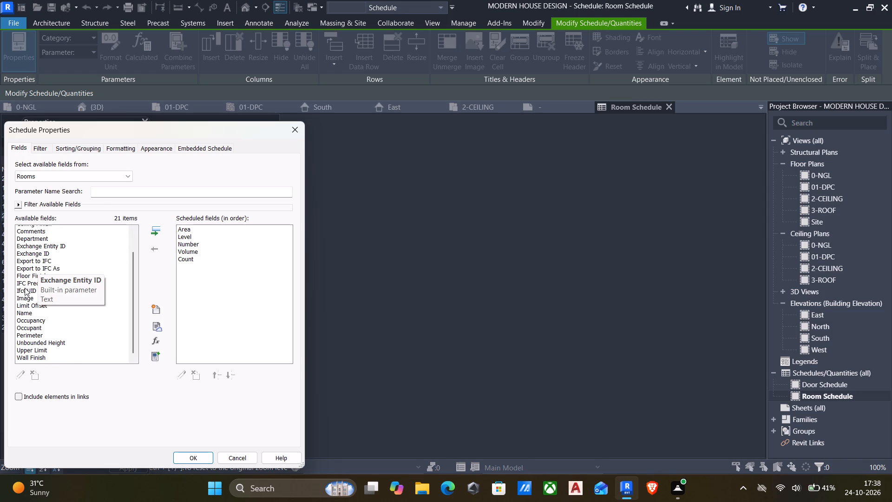
scroll(25, 288, "down", 1)
left_click(24, 311)
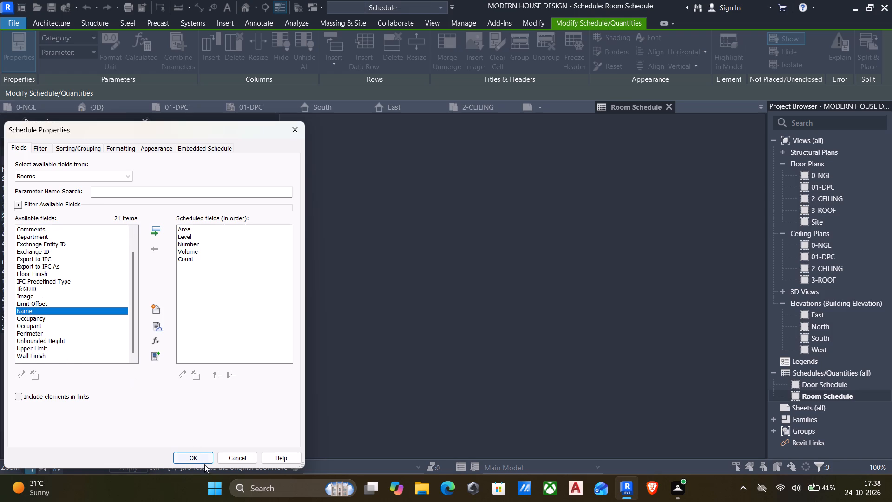
left_click(155, 233)
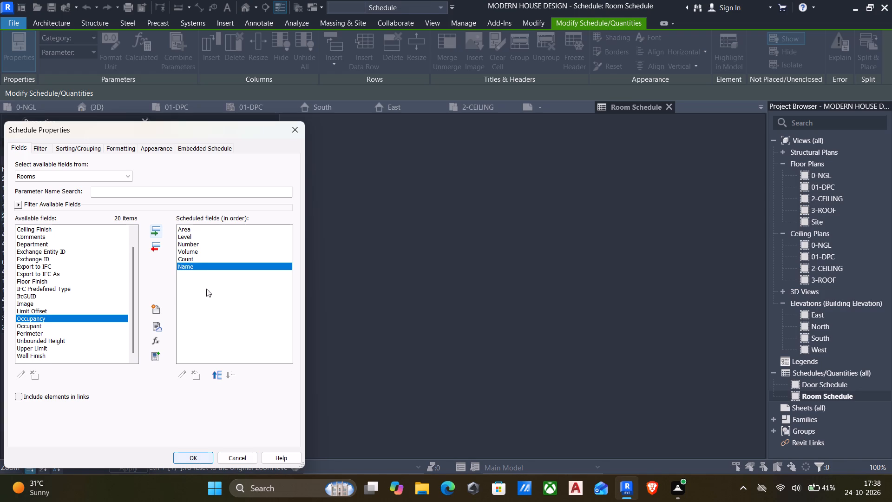
triple_click(214, 371)
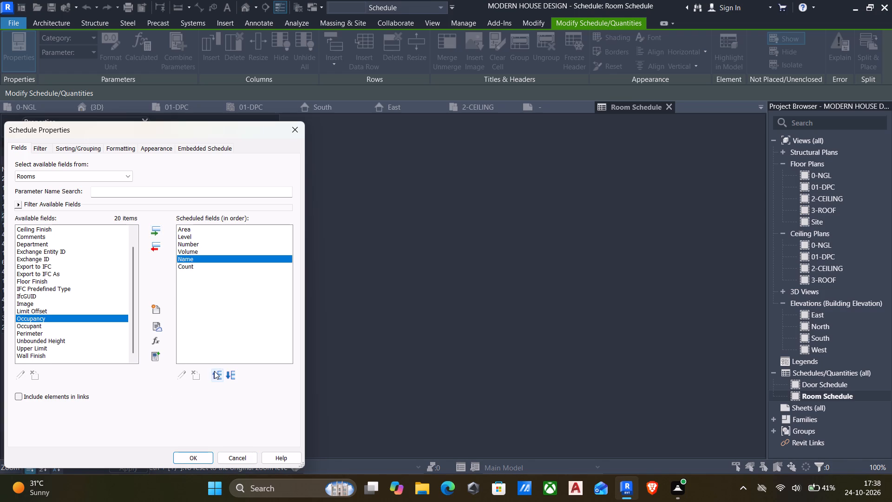
triple_click(214, 371)
triple_click(214, 371)
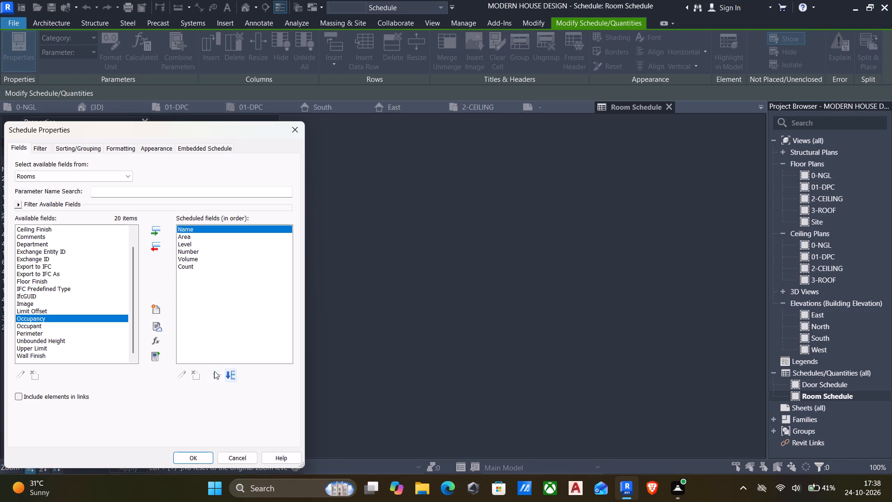
left_click(207, 456)
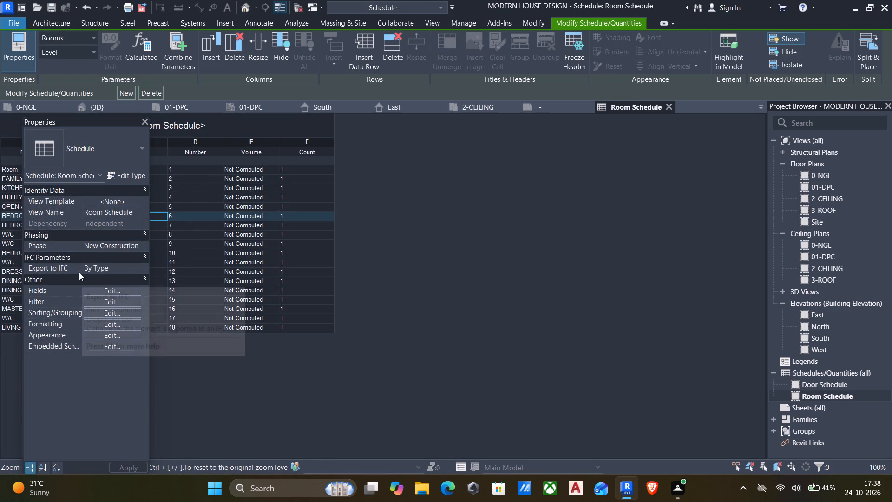
Review the Name column of the Room Schedule with the whole table uncovered.
left_click_drag(86, 132, 334, 171)
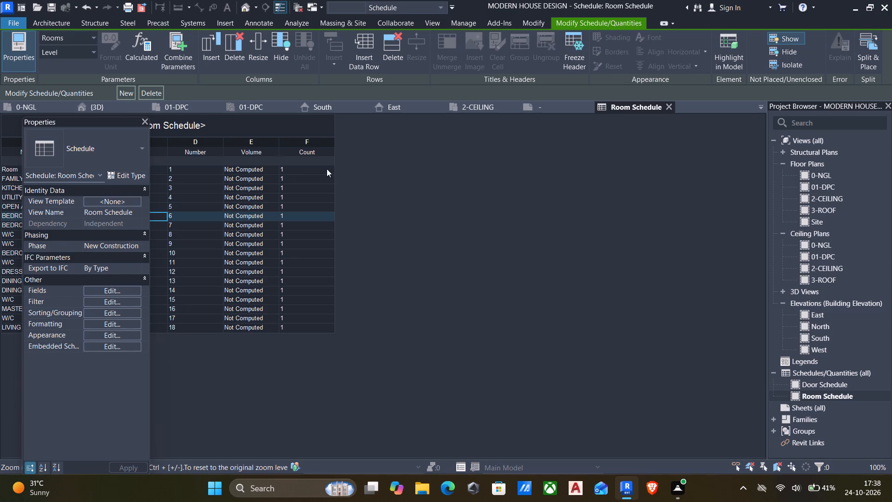
left_click_drag(95, 122, 505, 118)
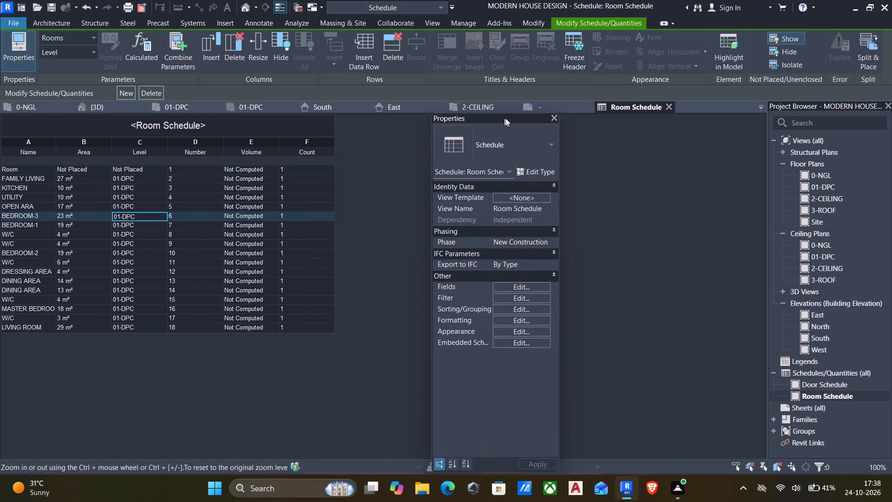
left_click_drag(505, 118, 631, 108)
left_click(397, 284)
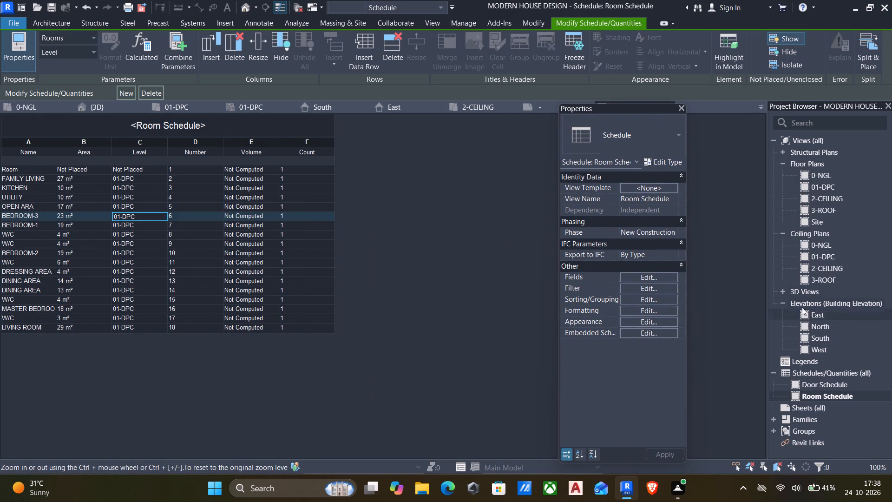
left_click(430, 171)
left_click(40, 25)
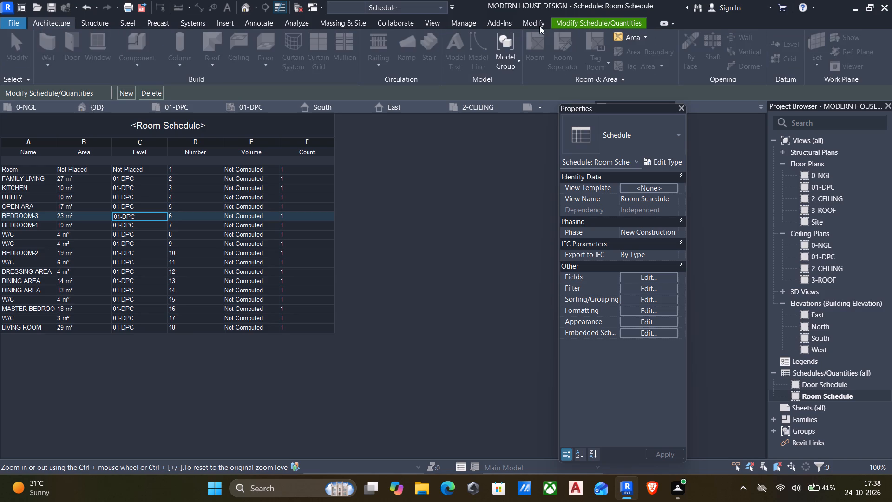
left_click(587, 26)
left_click_drag(635, 110, 614, 143)
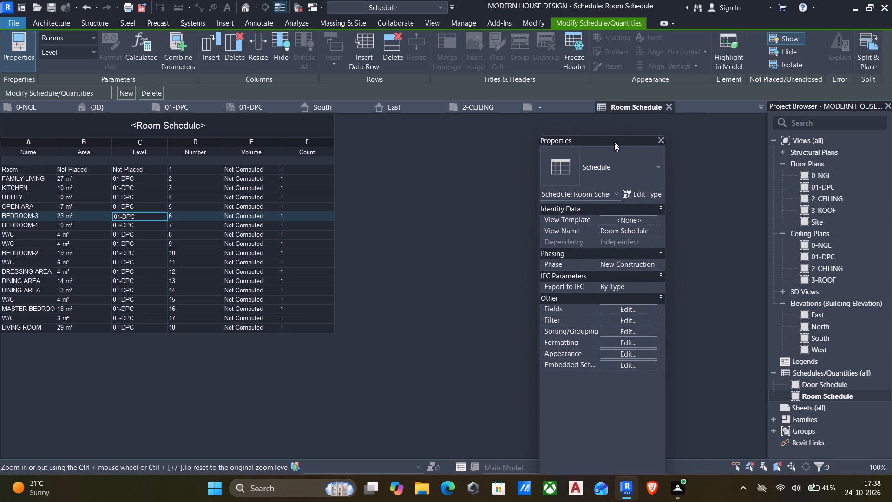
left_click_drag(614, 143, 669, 181)
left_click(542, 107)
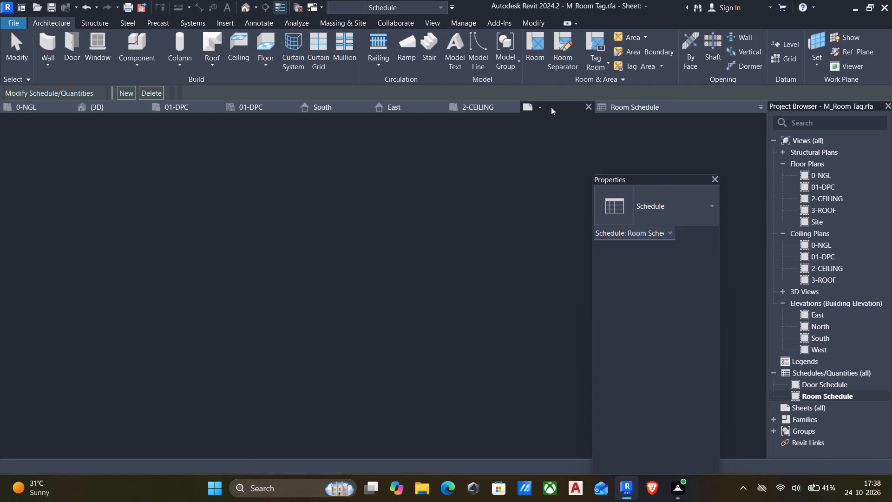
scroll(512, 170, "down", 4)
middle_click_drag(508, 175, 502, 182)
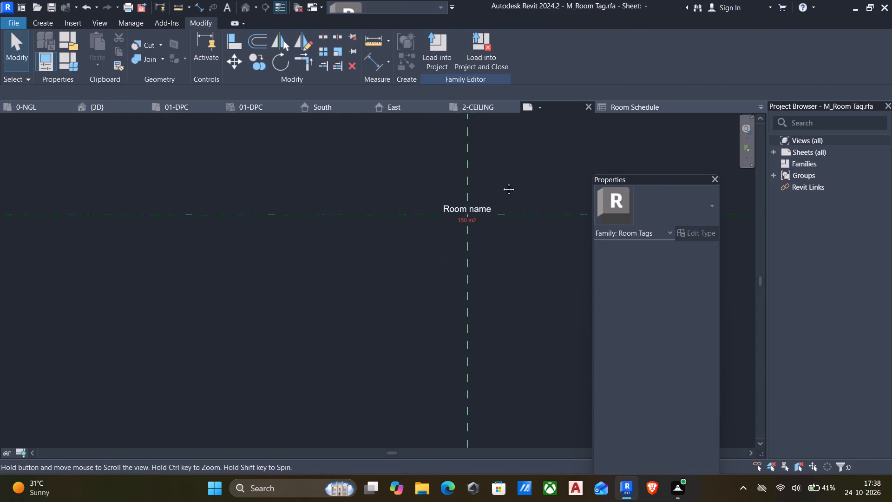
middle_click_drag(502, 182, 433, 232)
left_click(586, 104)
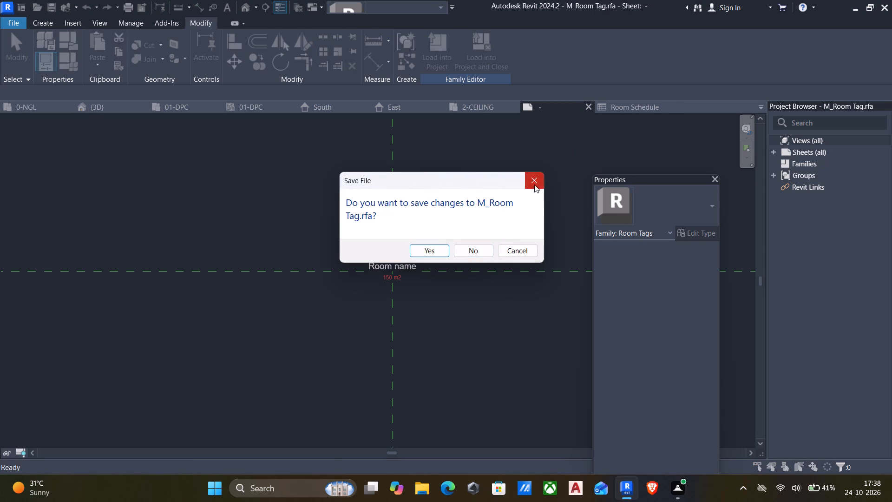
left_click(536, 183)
Return to the Room Schedule and close it.
left_click(646, 109)
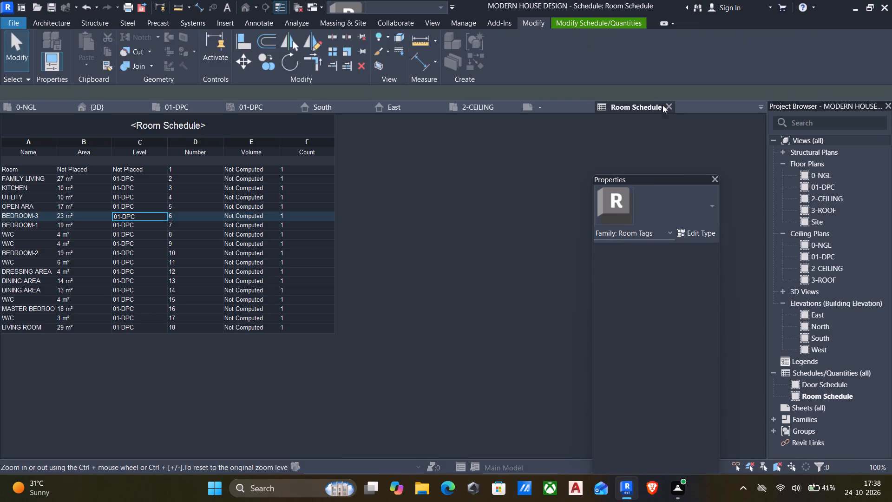
left_click(662, 105)
left_click(669, 104)
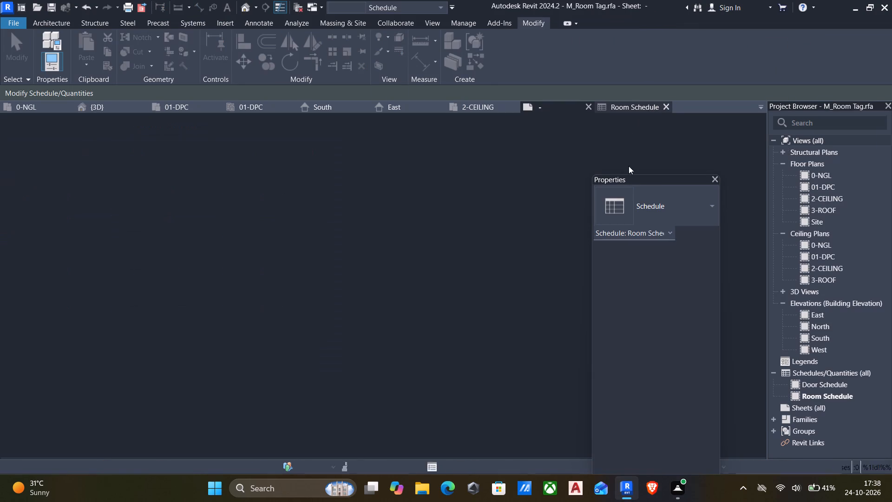
Check the 0-NGL floor plan, and return to the 01-DPC floor plan with the whole house in view.
left_click(32, 104)
scroll(452, 240, "up", 2)
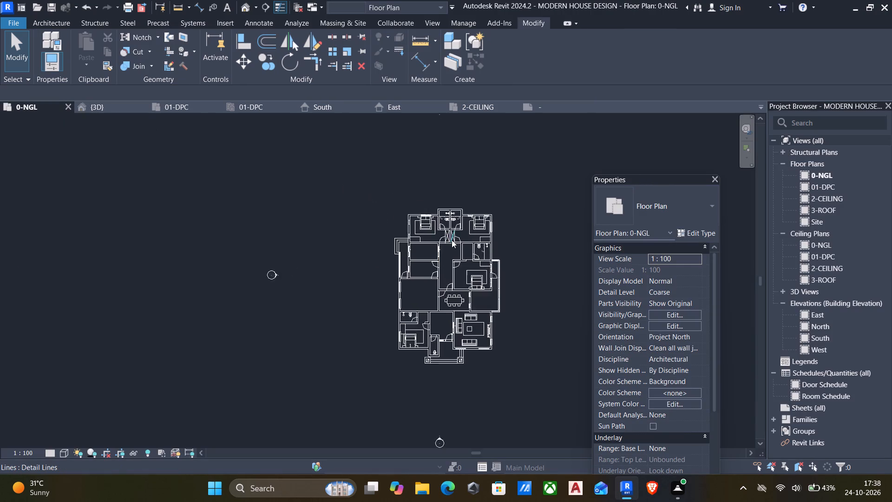
scroll(452, 240, "up", 8)
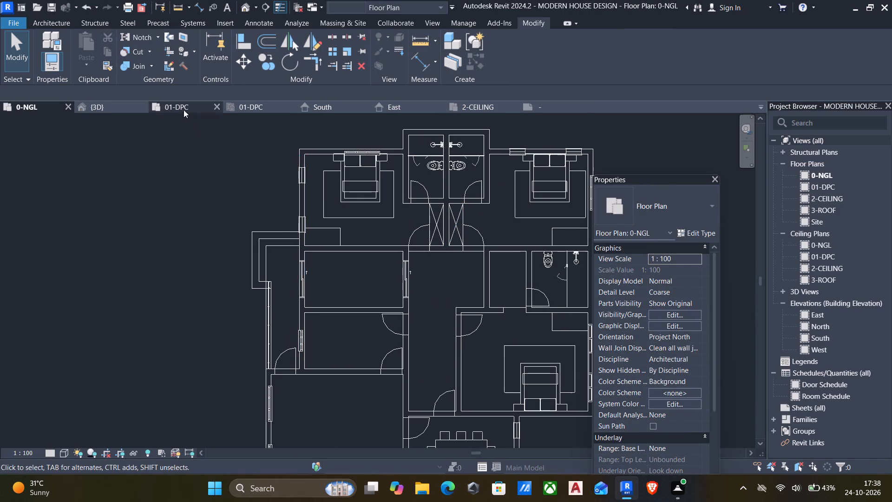
left_click(181, 107)
scroll(299, 214, "down", 3)
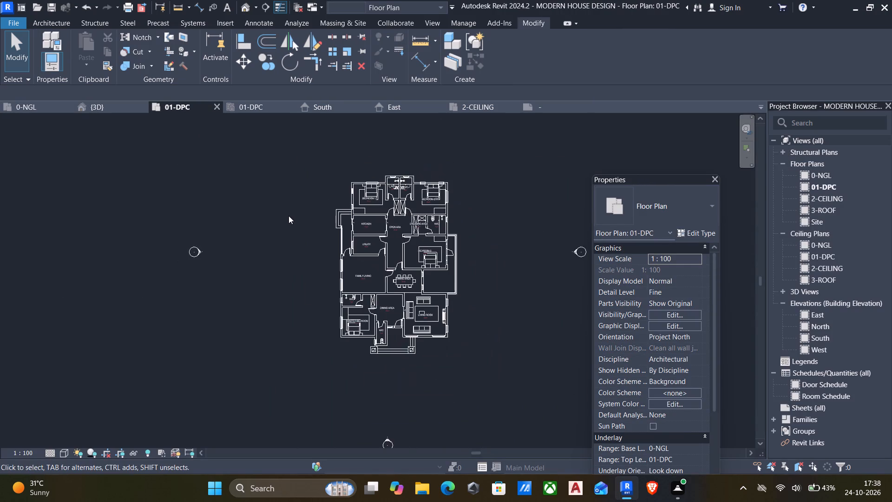
middle_click_drag(288, 216, 268, 224)
left_click_drag(666, 180, 627, 180)
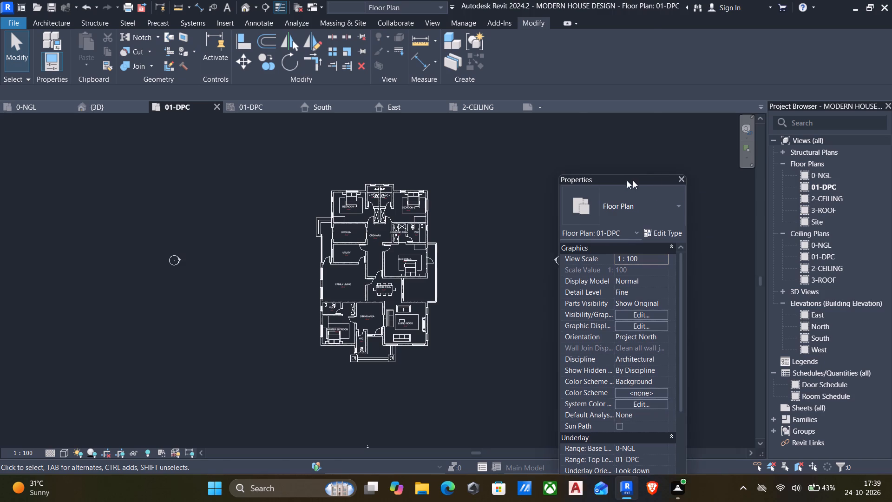
left_click_drag(627, 180, 71, 119)
middle_click_drag(407, 293, 446, 290)
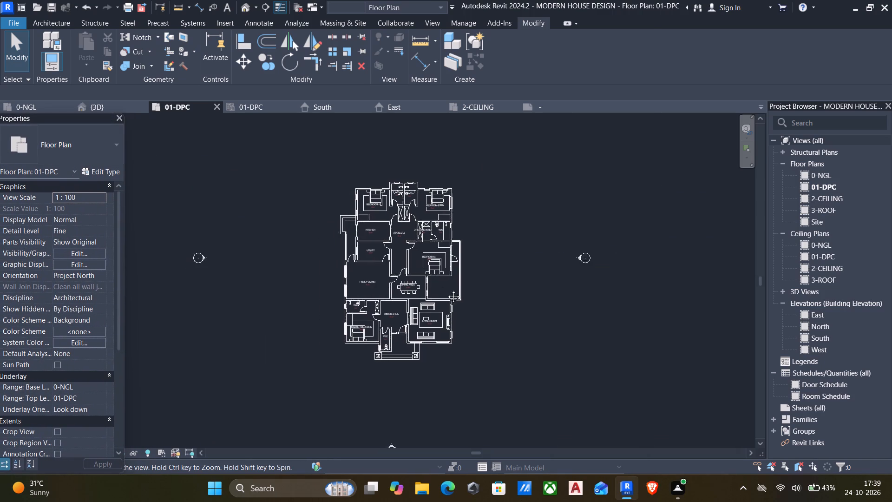
middle_click_drag(446, 290, 509, 291)
Override the walls' cut foreground pattern with solid fill in the 01-DPC floor plan's visibility/graphic overrides.
type("VV")
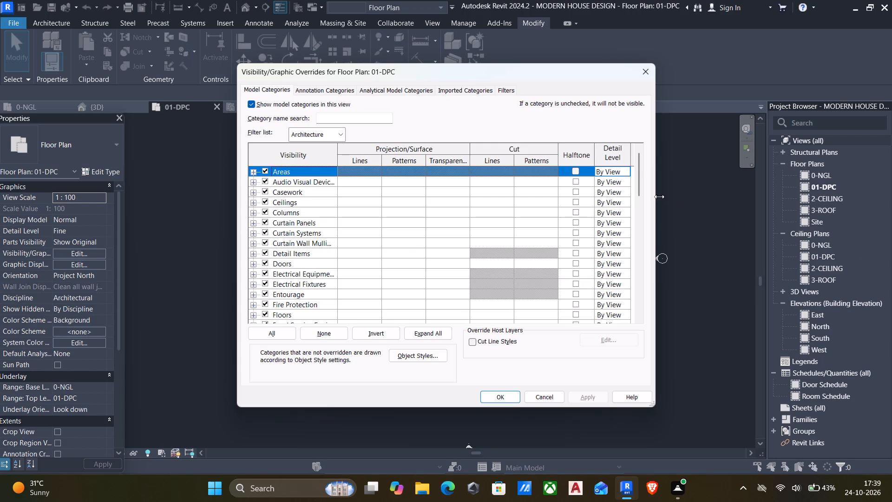
left_click_drag(639, 193, 639, 318)
left_click(253, 306)
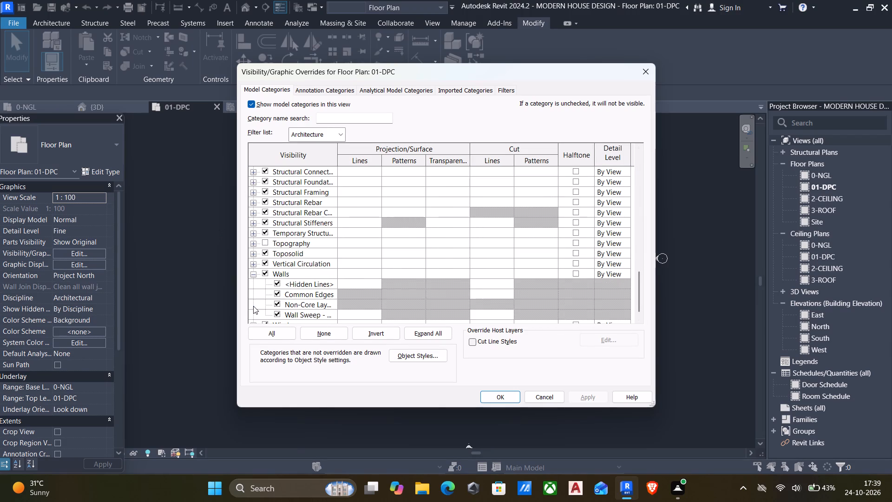
scroll(275, 283, "down", 1)
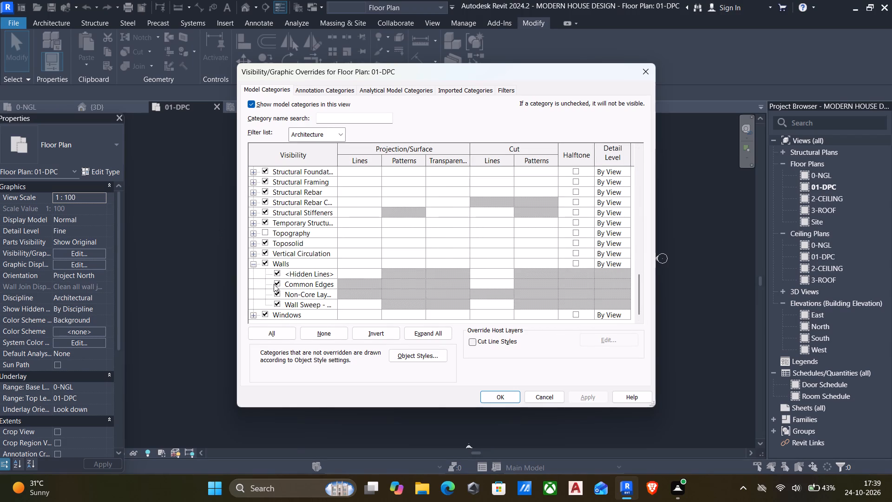
scroll(271, 279, "down", 4)
left_click(543, 260)
left_click(550, 262)
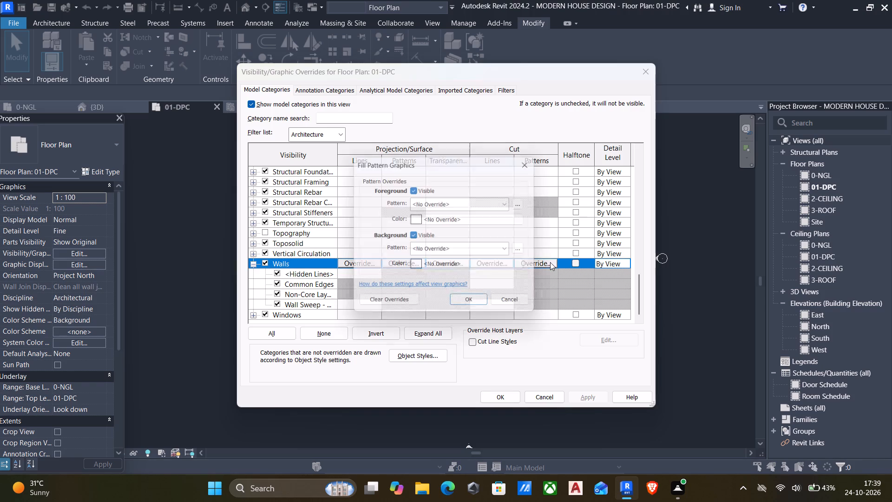
left_click(462, 205)
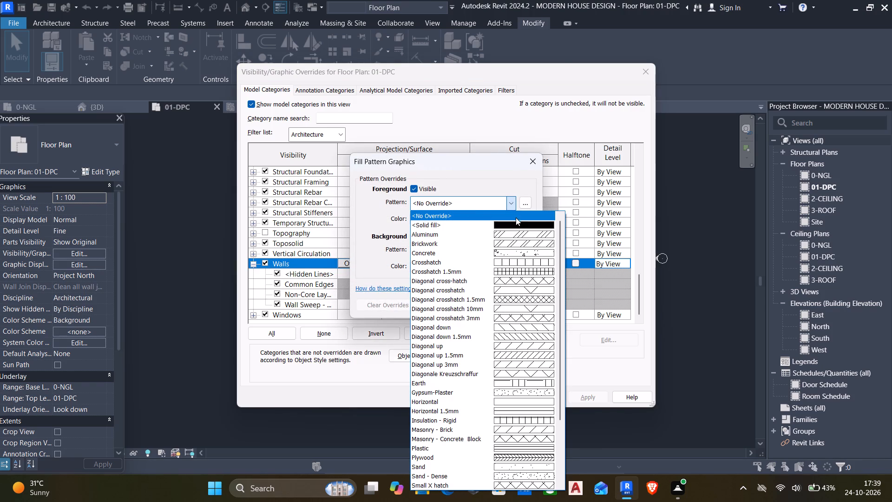
left_click(520, 224)
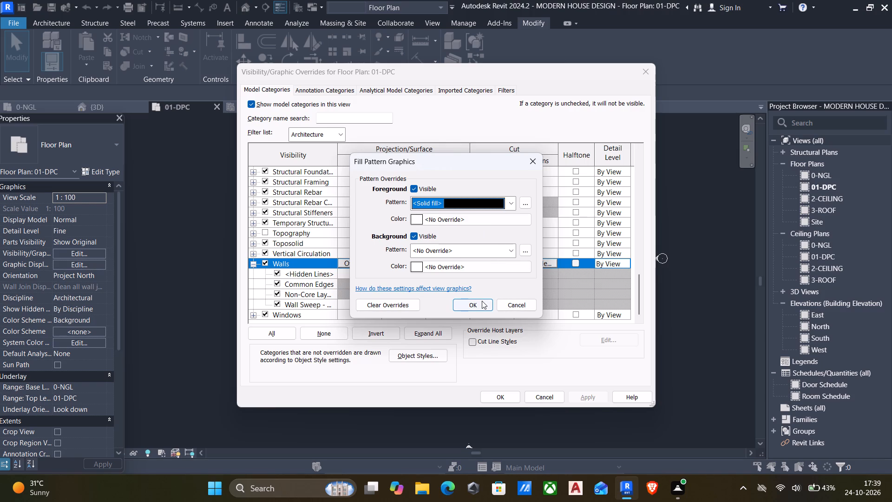
left_click(486, 256)
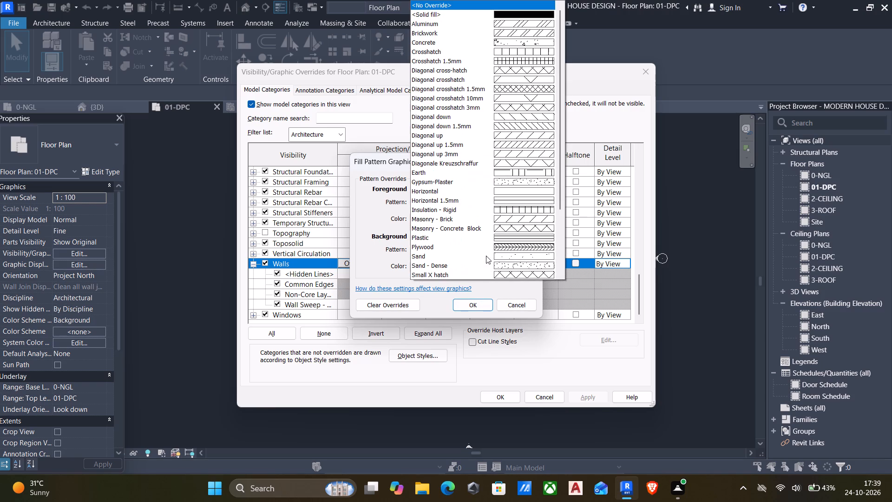
left_click(478, 302)
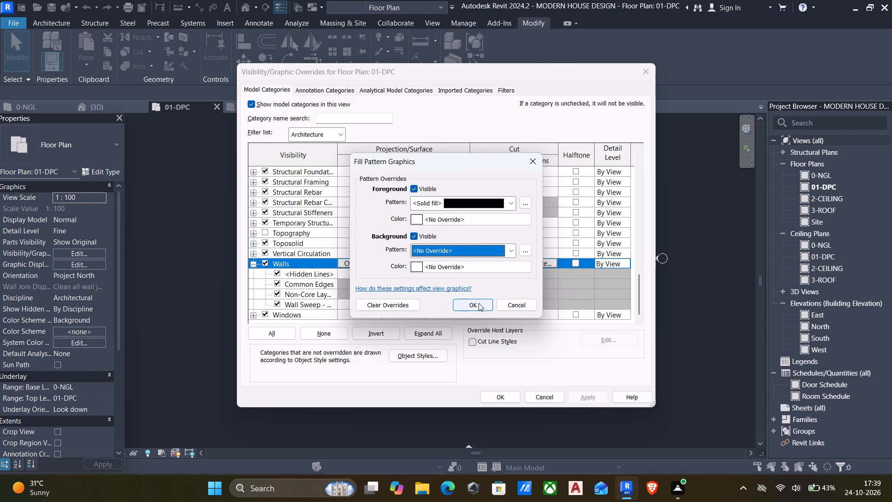
left_click(479, 303)
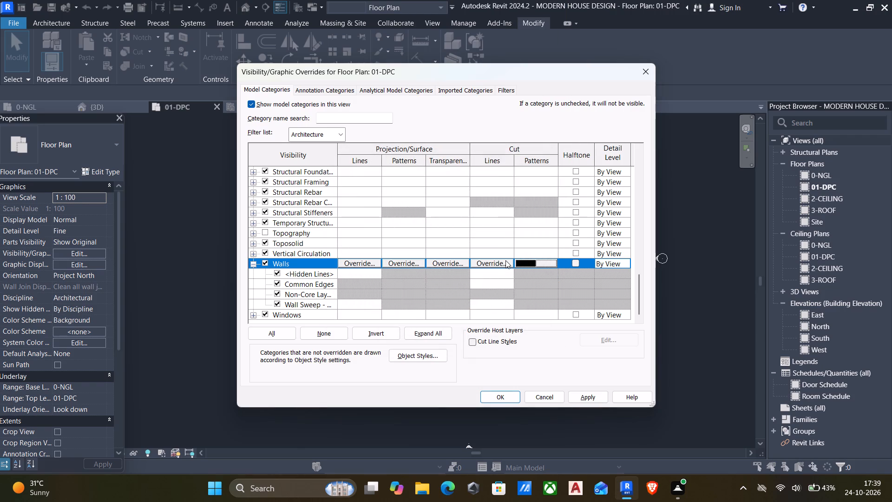
Set the walls' cut line weight override to 5 and apply the overrides to the 01-DPC floor plan.
left_click(504, 260)
left_click(471, 238)
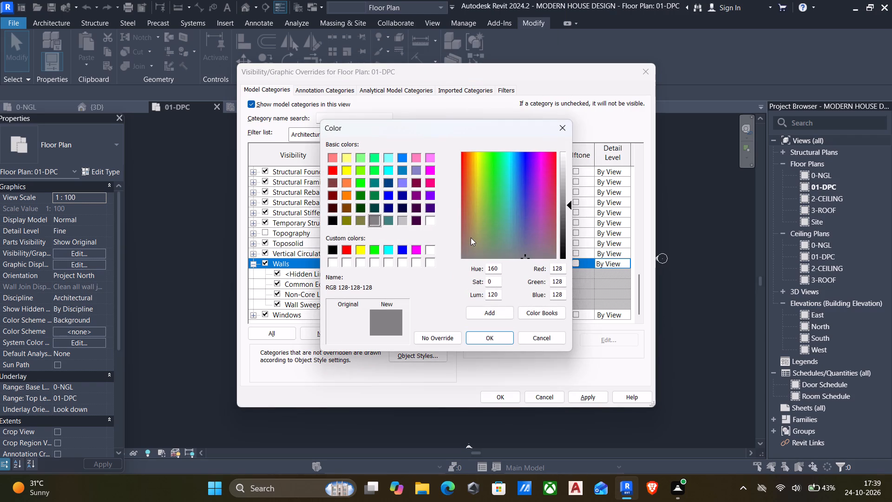
left_click(560, 128)
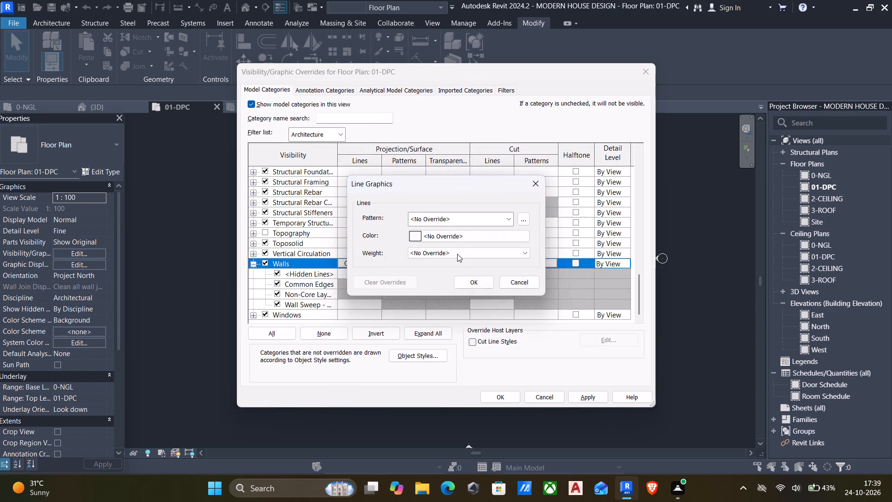
left_click(459, 254)
left_click(413, 302)
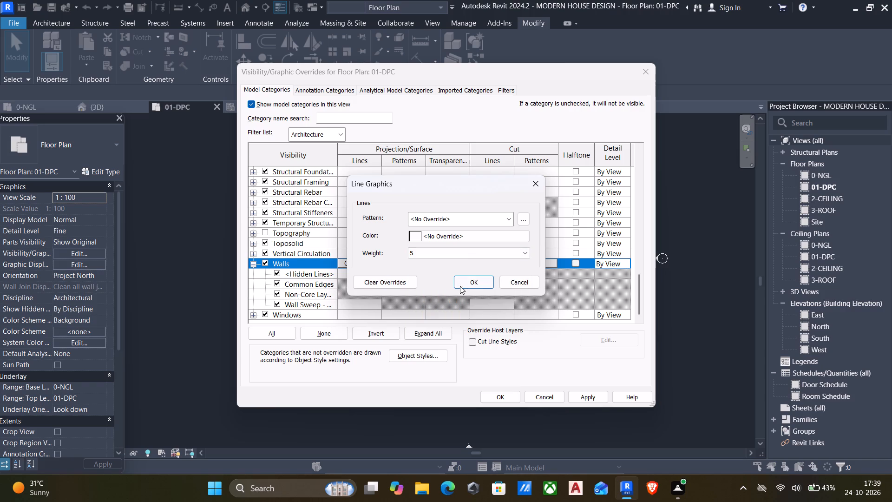
left_click(465, 284)
left_click(595, 397)
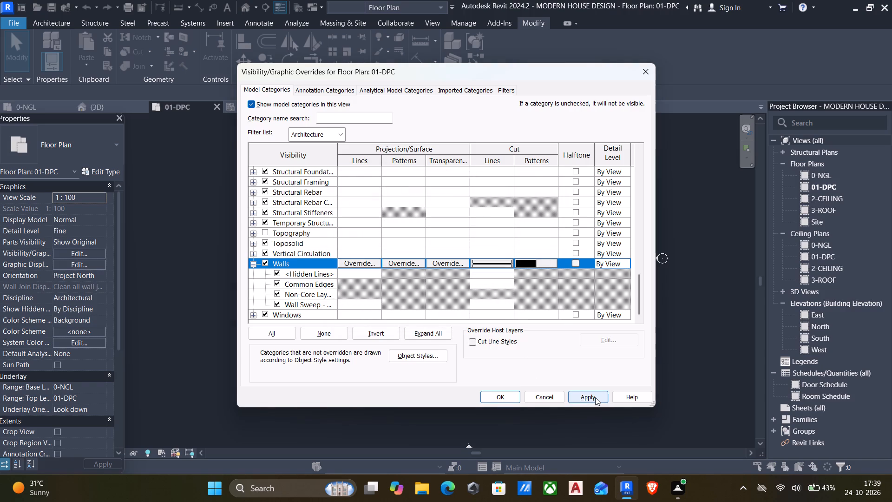
left_click(501, 396)
Review the wall fill and outlines across the 01-DPC floor plan, overall and close up.
scroll(581, 307, "up", 5)
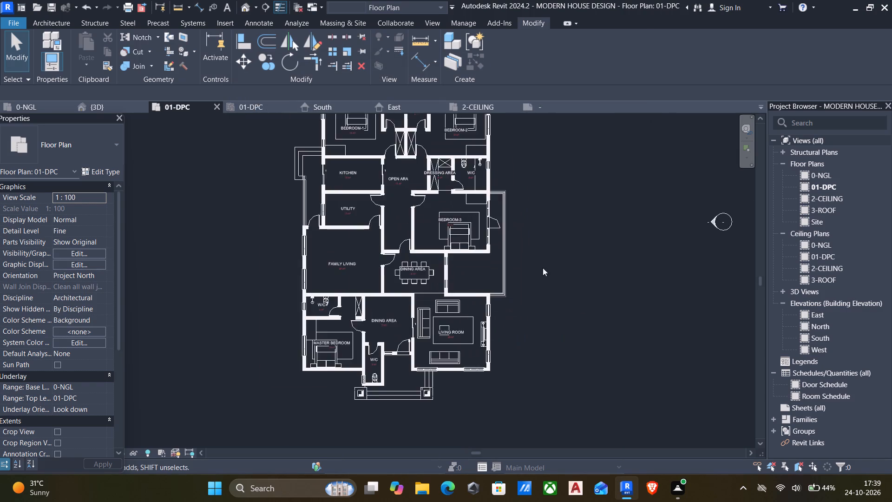
scroll(455, 235, "up", 4)
middle_click_drag(505, 286, 606, 322)
scroll(648, 341, "down", 6)
middle_click_drag(590, 316, 491, 312)
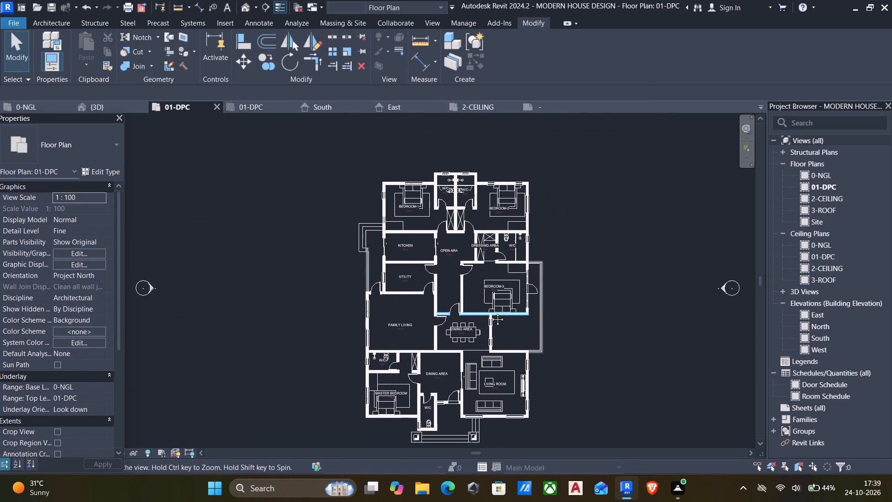
middle_click_drag(491, 312, 490, 312)
middle_click_drag(337, 327, 313, 319)
scroll(358, 236, "up", 3)
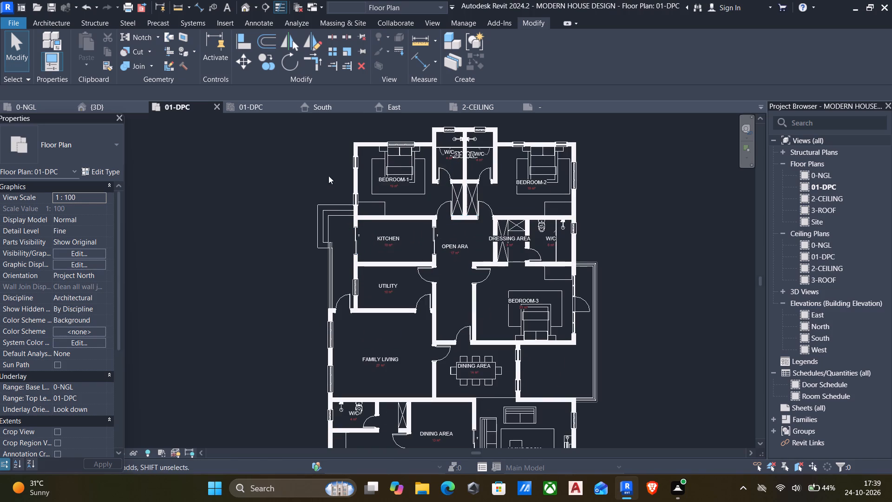
Inspect the house exterior in the 3D view from the front and both sides, ending close up on the railed balcony.
left_click(245, 8)
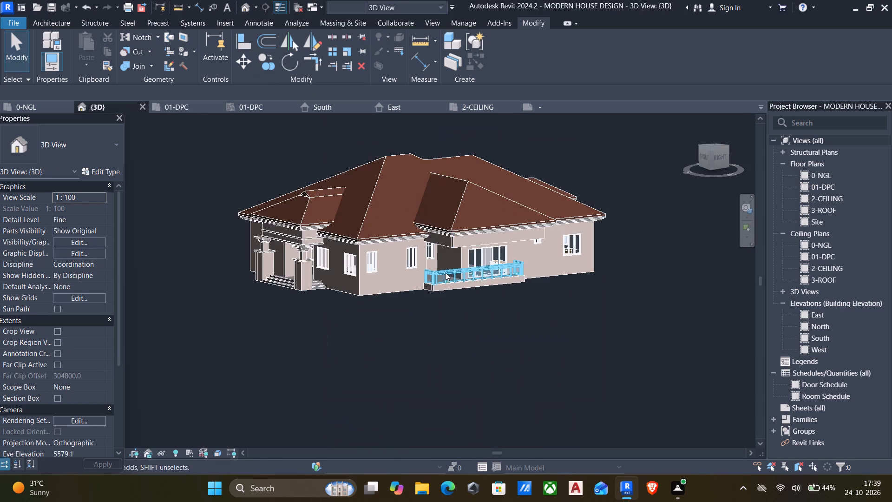
scroll(444, 274, "down", 1)
middle_click_drag(444, 275, 508, 394, "shift")
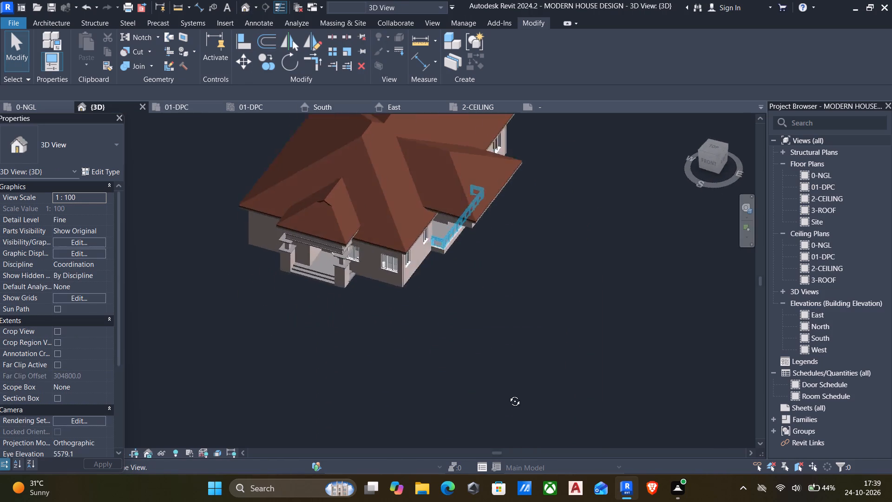
middle_click_drag(508, 394, 510, 321, "shift")
middle_click_drag(434, 343, 520, 312)
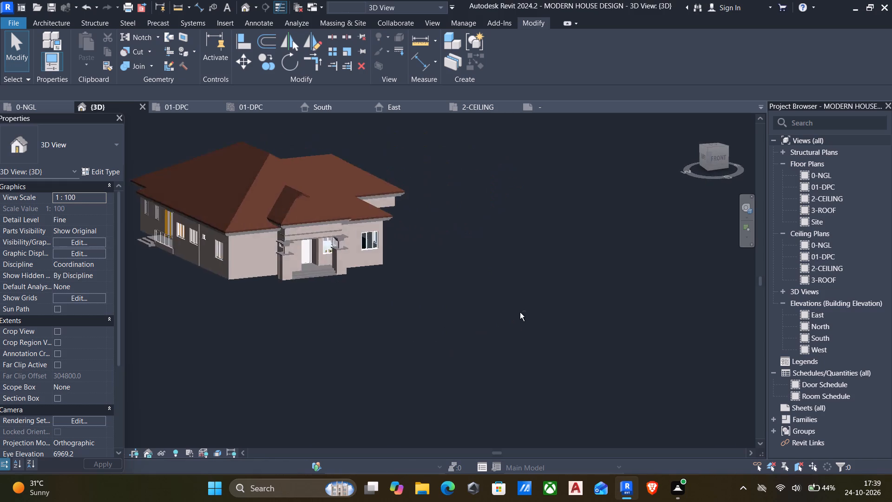
middle_click_drag(520, 312, 520, 313)
middle_click_drag(517, 312, 705, 360)
scroll(506, 315, "up", 4)
scroll(359, 370, "up", 1, "shift")
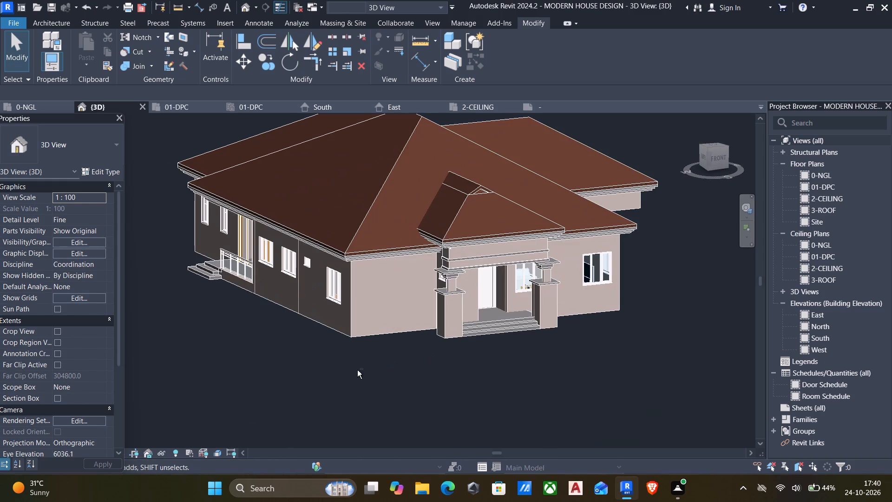
scroll(267, 395, "down", 3)
middle_click_drag(334, 385, 297, 333, "shift")
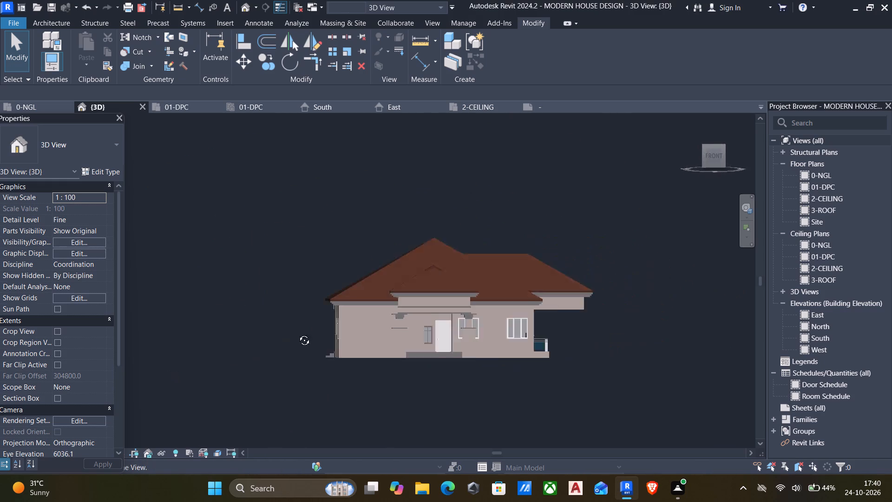
middle_click_drag(297, 333, 375, 383, "shift")
middle_click_drag(461, 370, 565, 352)
middle_click_drag(495, 353, 457, 363, "shift")
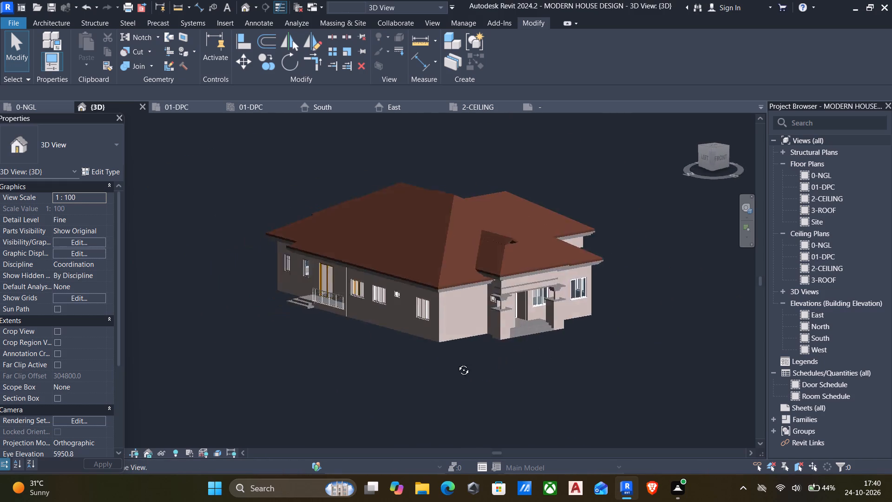
middle_click_drag(457, 363, 295, 351, "shift")
middle_click_drag(386, 339, 210, 295)
middle_click_drag(358, 324, 259, 284)
scroll(404, 347, "down", 2)
middle_click_drag(425, 354, 429, 380)
scroll(449, 270, "up", 2)
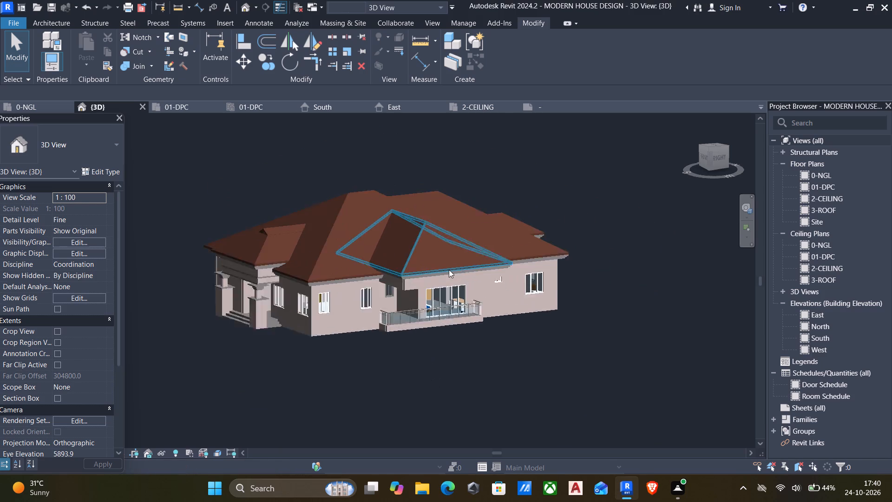
scroll(449, 270, "up", 5)
scroll(440, 355, "up", 3)
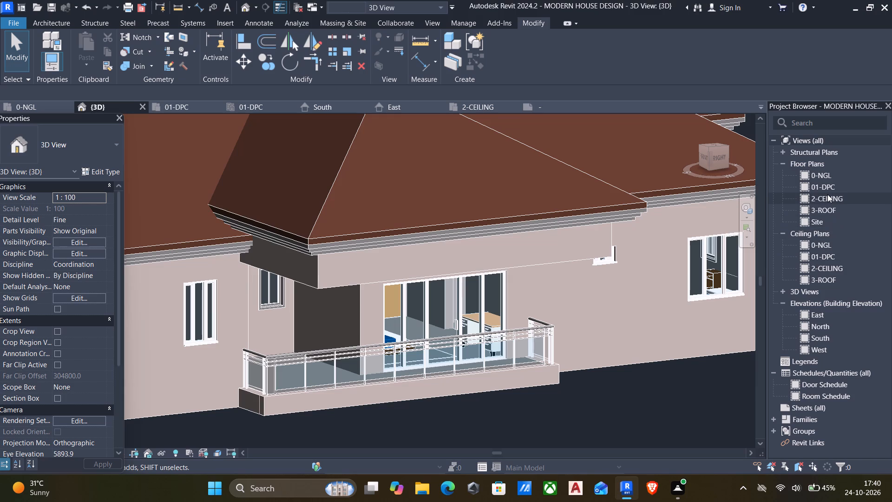
Check the 01-DPC floor plan again, and return to the balcony in the 3D view.
double_click(806, 186)
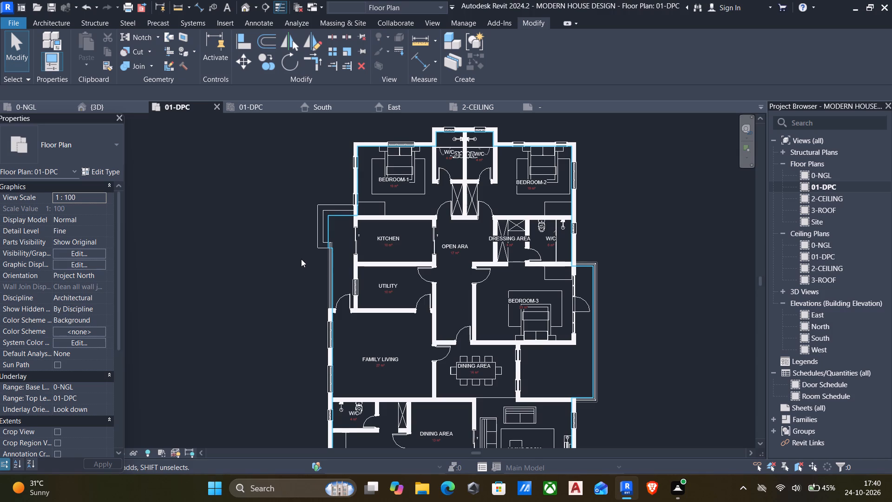
left_click(243, 5)
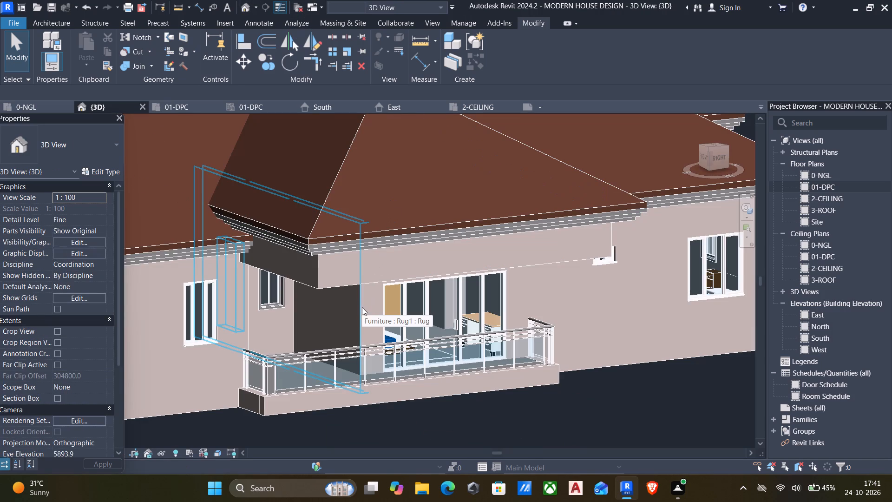
scroll(343, 347, "up", 1)
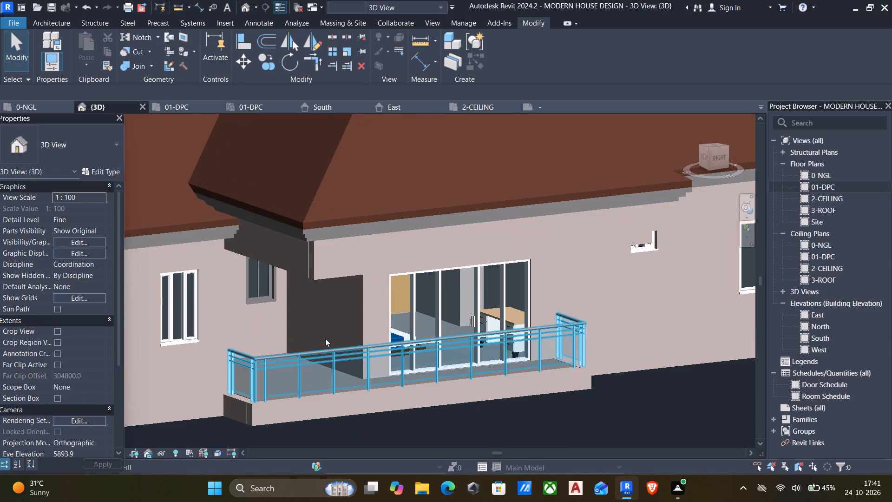
scroll(421, 240, "down", 2)
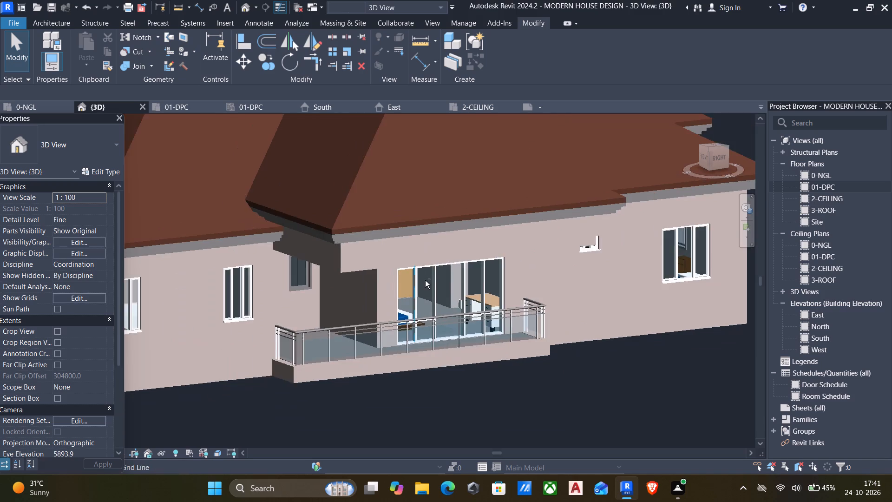
Inspect the house's side in the 3D view and examine the front porch's columns, eaves and upper wall from several angles.
middle_click_drag(425, 281, 644, 210, "shift")
scroll(593, 225, "down", 6)
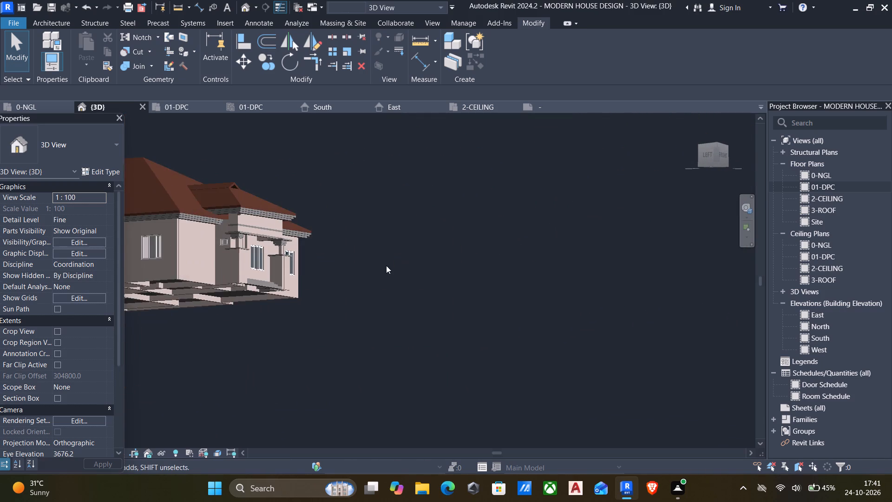
scroll(386, 266, "down", 4)
middle_click_drag(366, 271, 411, 297, "shift")
scroll(327, 251, "up", 4)
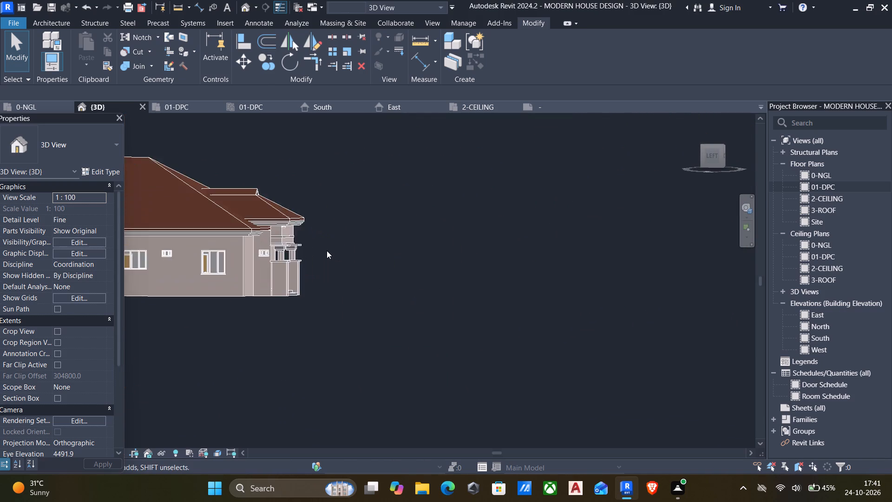
scroll(327, 251, "up", 5)
scroll(293, 267, "up", 1)
scroll(261, 208, "up", 5)
middle_click_drag(225, 213, 250, 224)
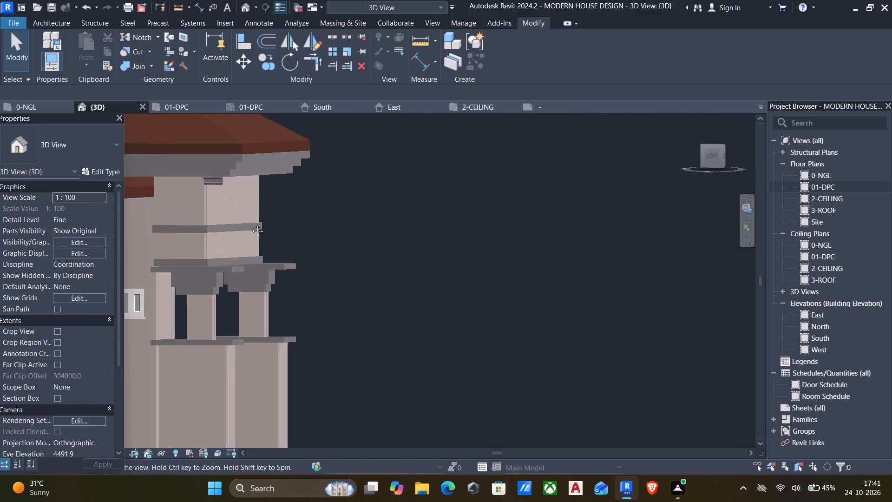
middle_click_drag(250, 224, 394, 253)
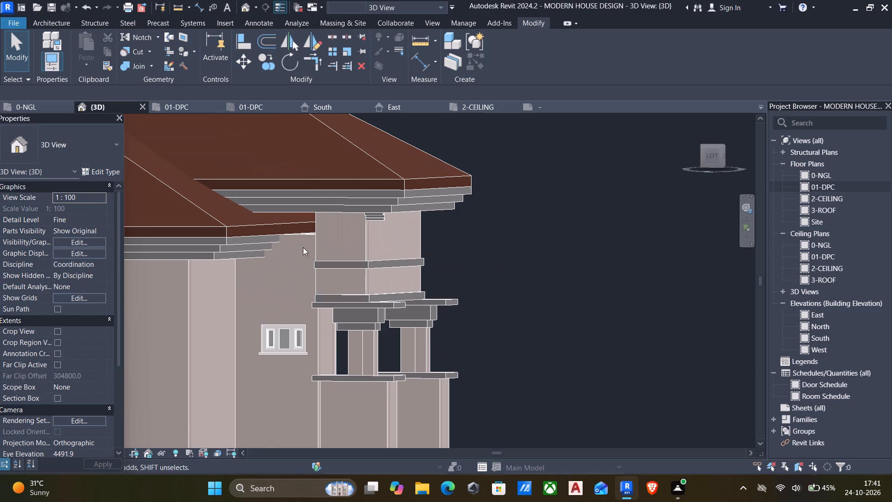
scroll(352, 211, "up", 4)
scroll(381, 204, "down", 6)
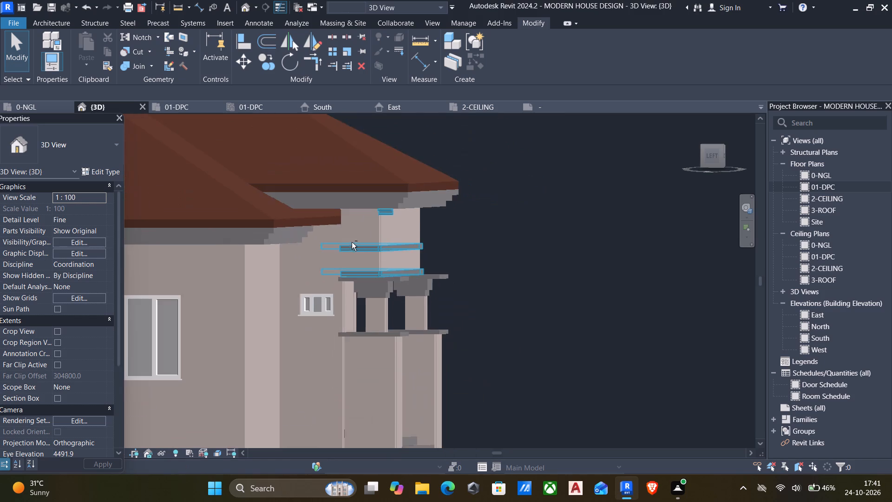
middle_click_drag(352, 243, 339, 226, "shift")
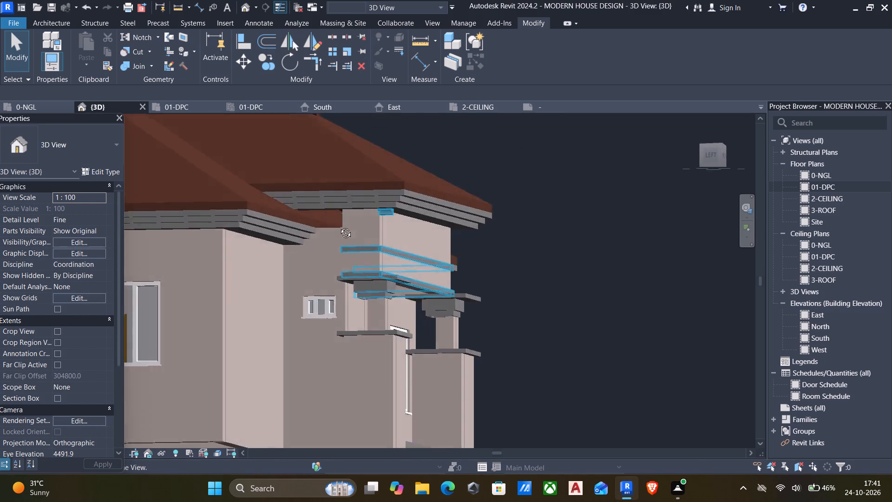
middle_click_drag(339, 226, 327, 242, "shift")
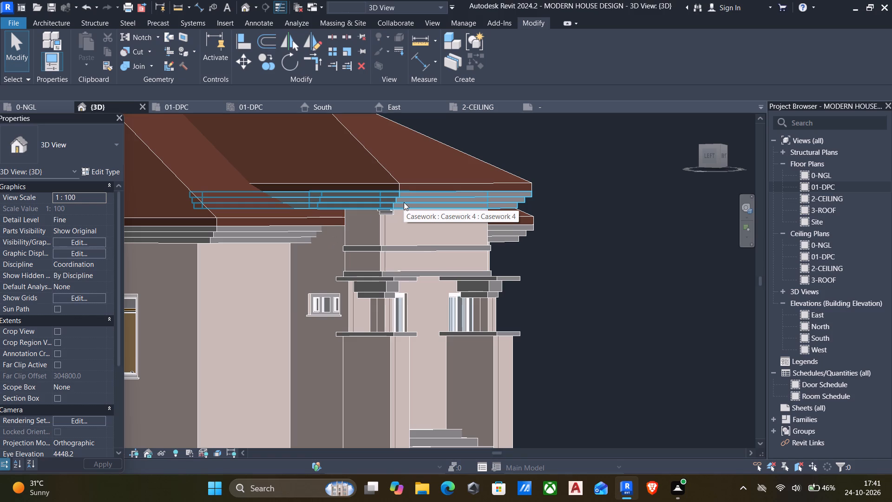
middle_click_drag(290, 294, 287, 303, "shift")
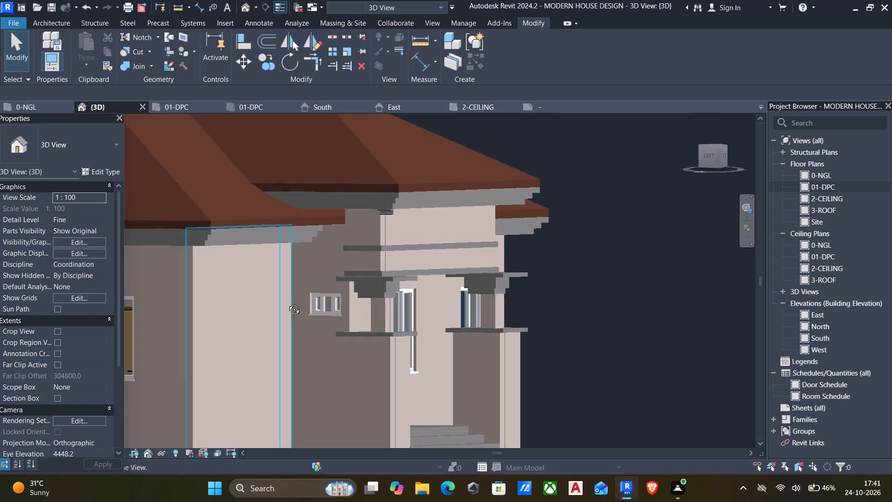
middle_click_drag(287, 303, 346, 308, "shift")
scroll(377, 274, "up", 1, "shift")
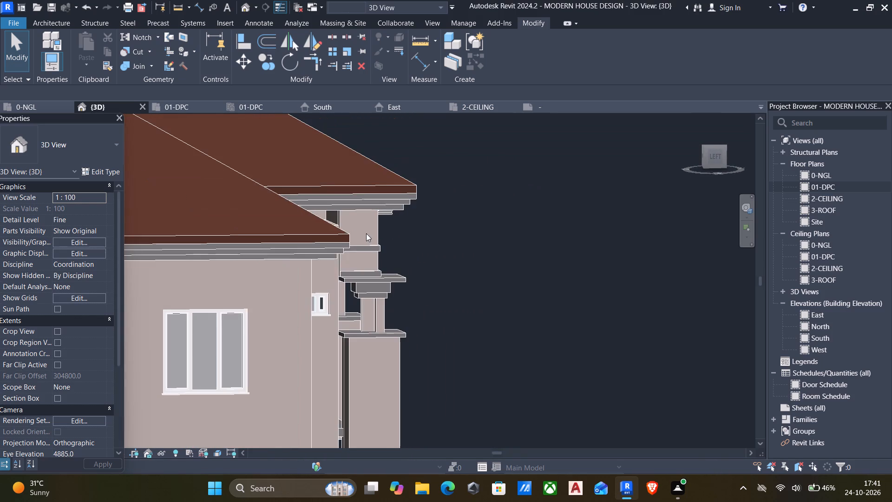
middle_click_drag(289, 338, 231, 351, "shift")
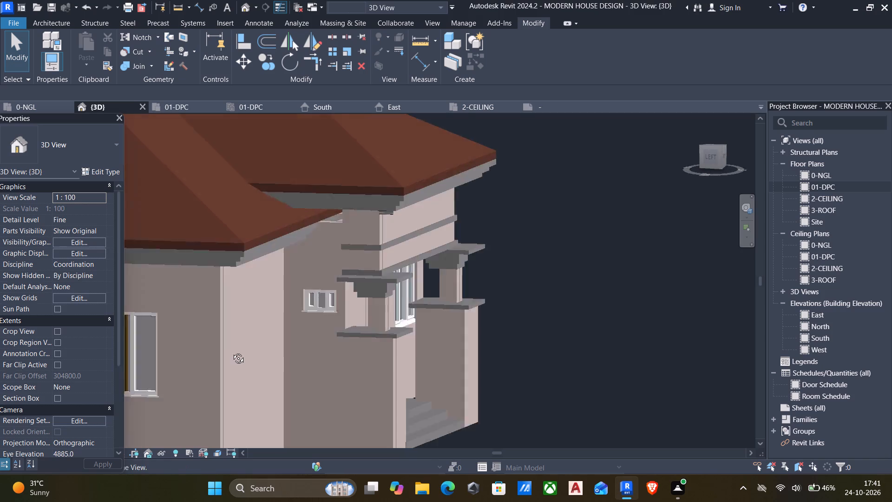
middle_click_drag(231, 351, 227, 351, "shift")
Align the end of the front porch's upper wall with the vertical edge of the neighbouring projecting wall.
scroll(289, 220, "up", 5)
scroll(371, 249, "up", 3)
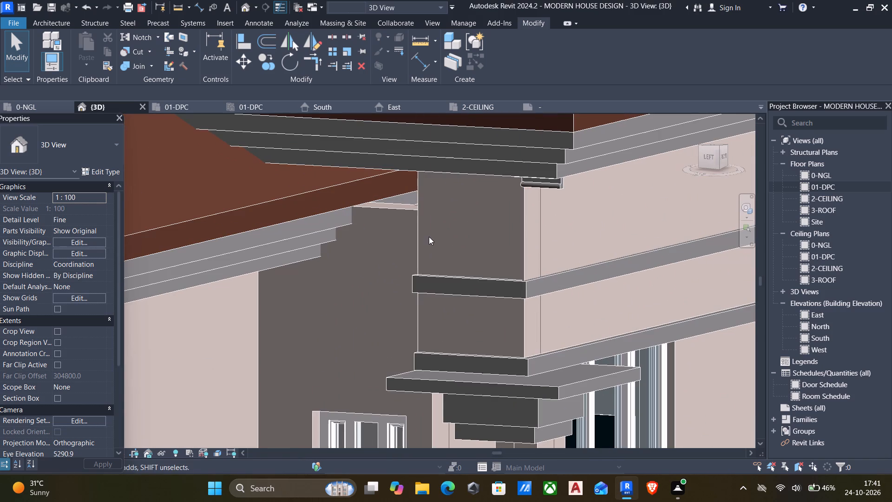
left_click(419, 222)
type("al")
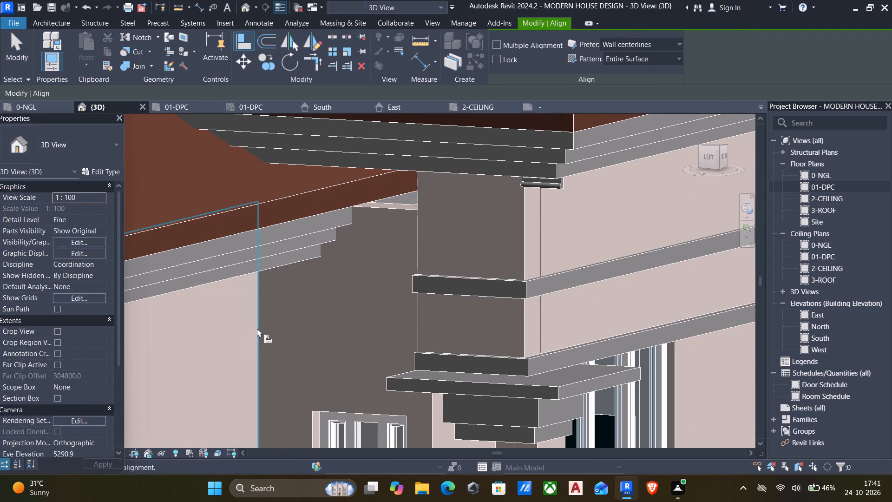
left_click(257, 328)
left_click(418, 231)
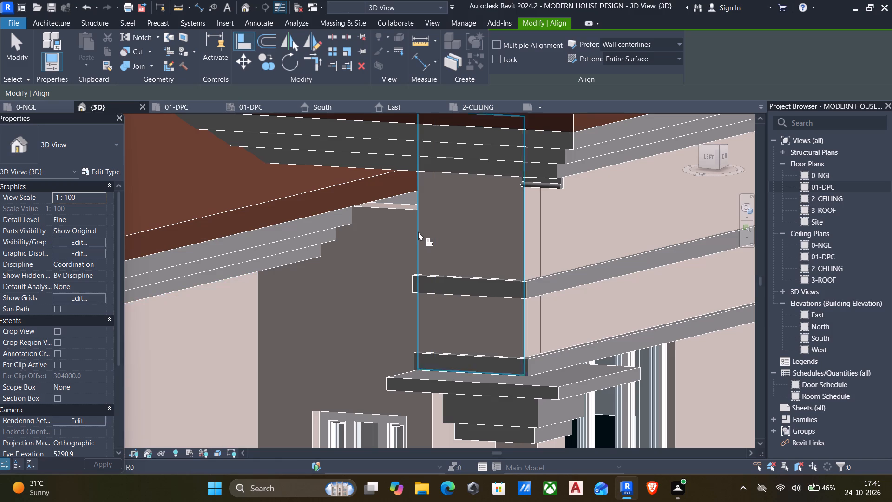
scroll(407, 246, "down", 4)
key("Escape")
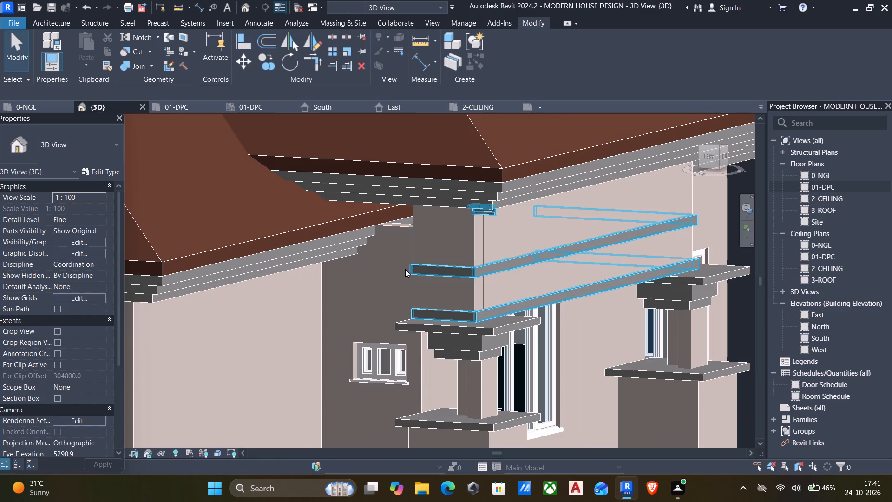
middle_click_drag(408, 269, 474, 188, "shift")
key("Escape")
Examine the junction between the porch's upper wall, the adjoining side wall and the roof eaves from several angles.
middle_click_drag(432, 251, 414, 267, "shift")
scroll(402, 276, "up", 4)
scroll(390, 336, "down", 3)
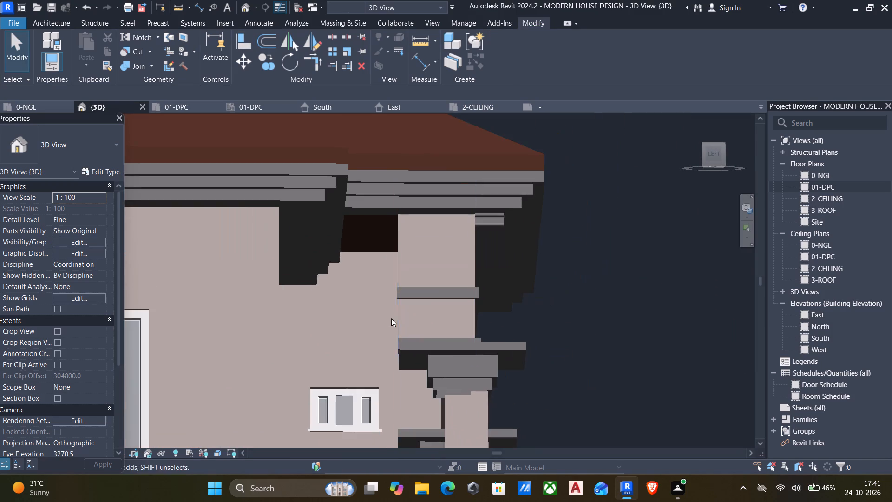
middle_click_drag(393, 310, 399, 376, "shift")
middle_click_drag(396, 304, 356, 309, "shift")
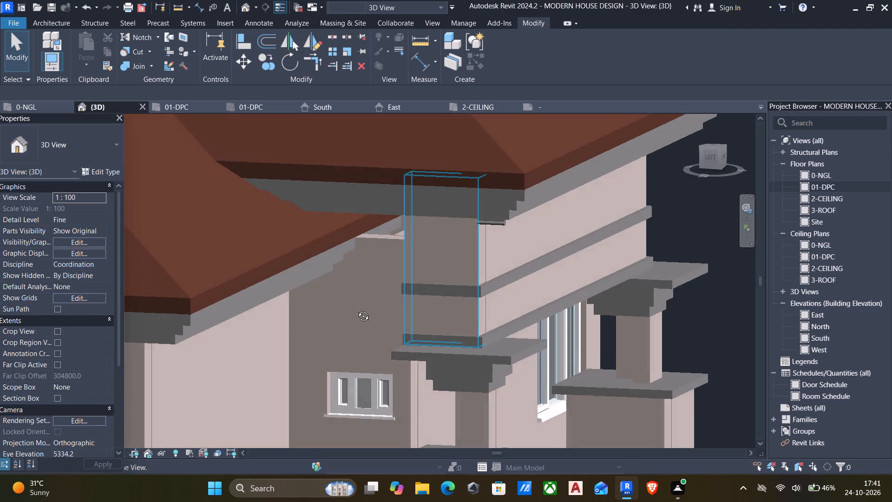
middle_click_drag(356, 309, 334, 276, "shift")
scroll(366, 258, "up", 1, "shift")
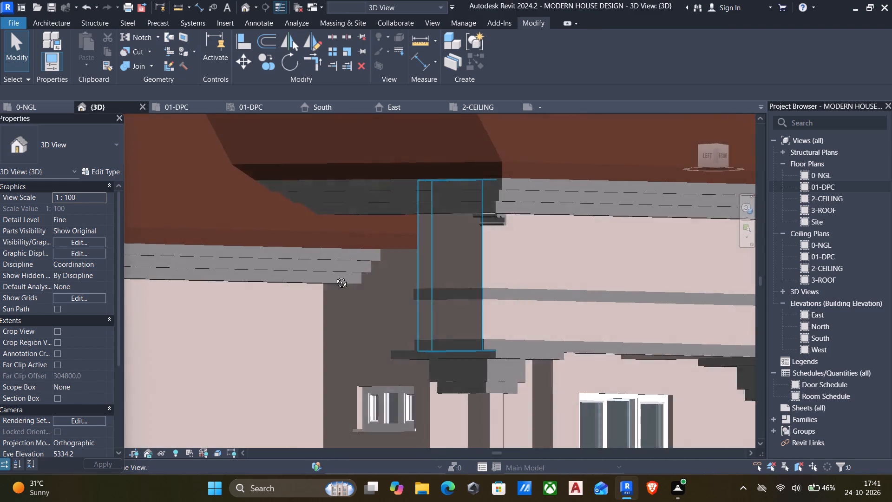
middle_click_drag(334, 276, 339, 376, "shift")
middle_click_drag(327, 365, 322, 363, "shift")
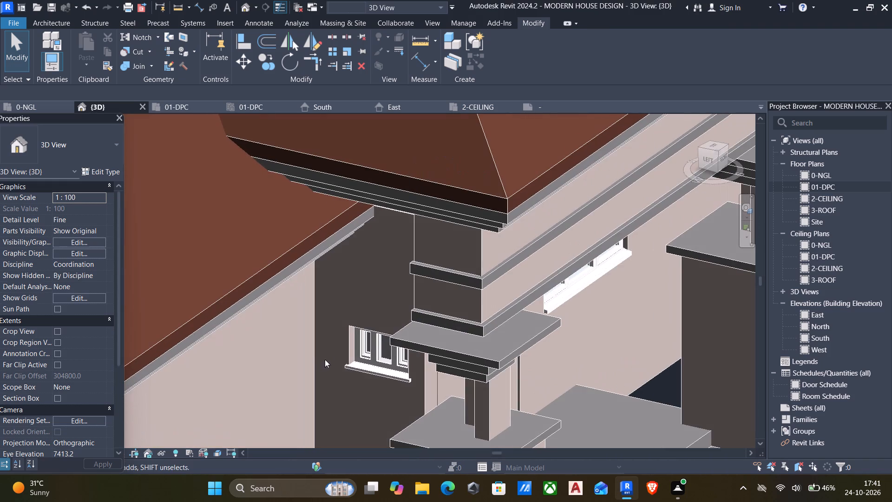
middle_click_drag(365, 341, 433, 248, "shift")
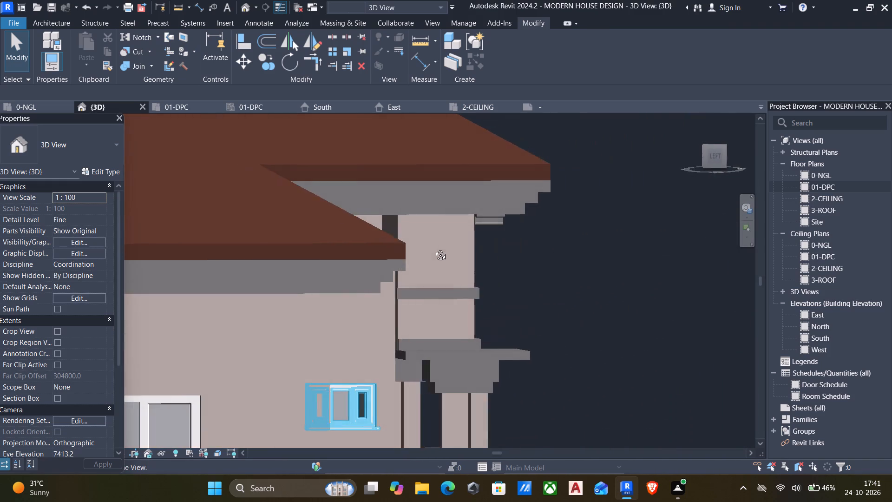
middle_click_drag(433, 248, 311, 259, "shift")
middle_click(312, 259, "shift")
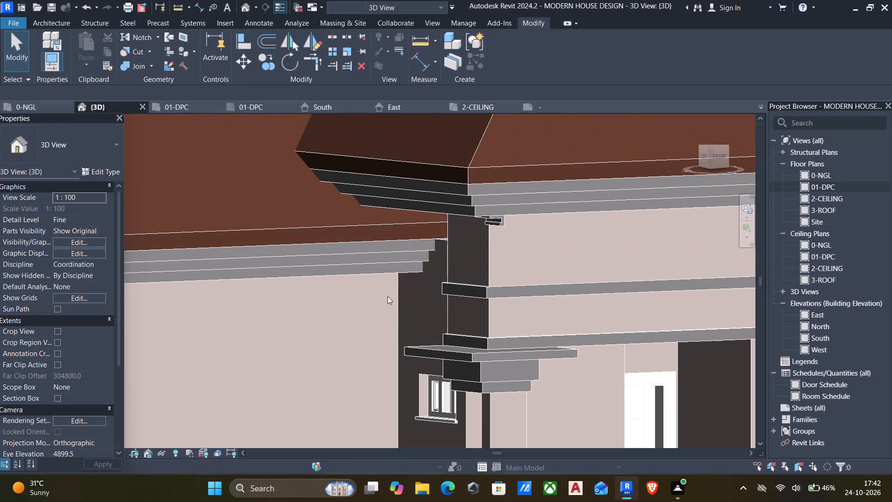
middle_click_drag(385, 296, 475, 274, "shift")
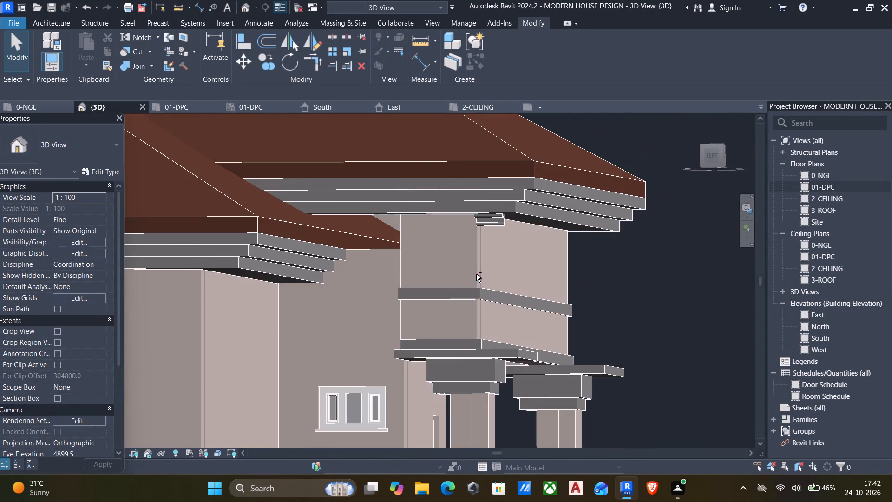
Shorten the casework's small moulding directly beneath the porch eave to a depth of about 109 mm.
scroll(483, 244, "up", 3)
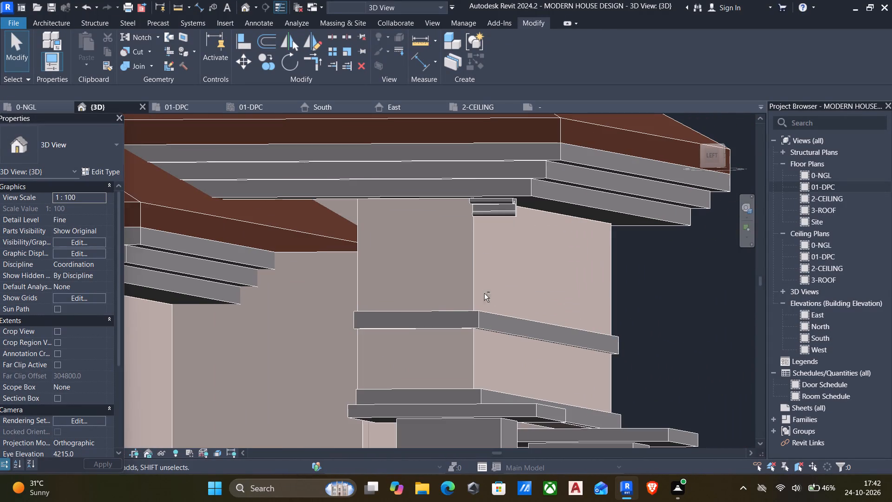
middle_click_drag(491, 308, 499, 320, "shift")
scroll(480, 229, "up", 4)
left_click(486, 205)
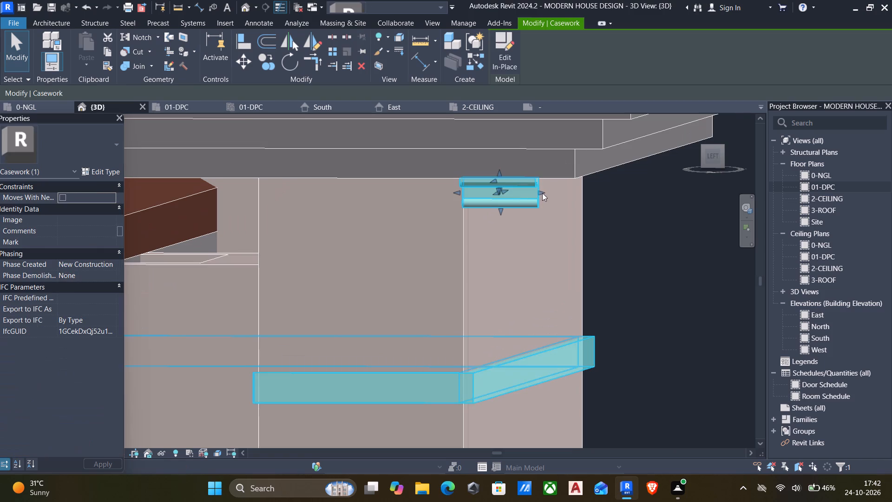
scroll(548, 191, "up", 4)
left_click_drag(530, 193, 473, 191)
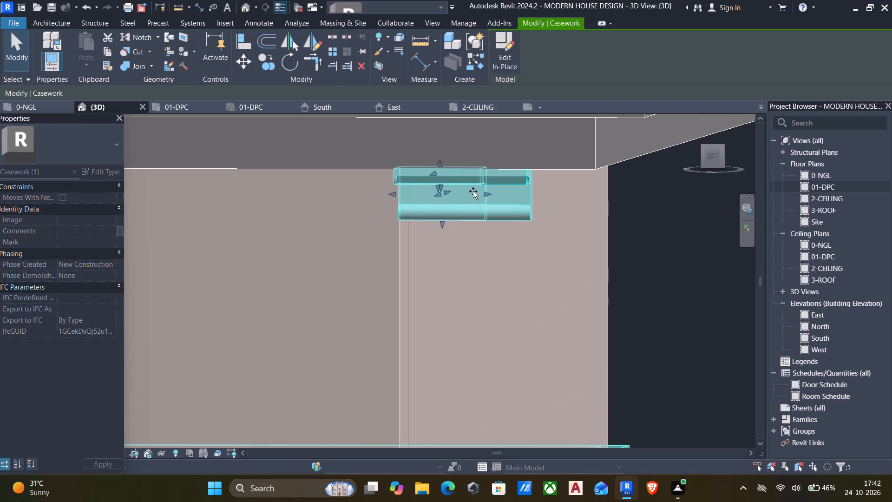
left_click_drag(473, 191, 454, 193)
key("Escape")
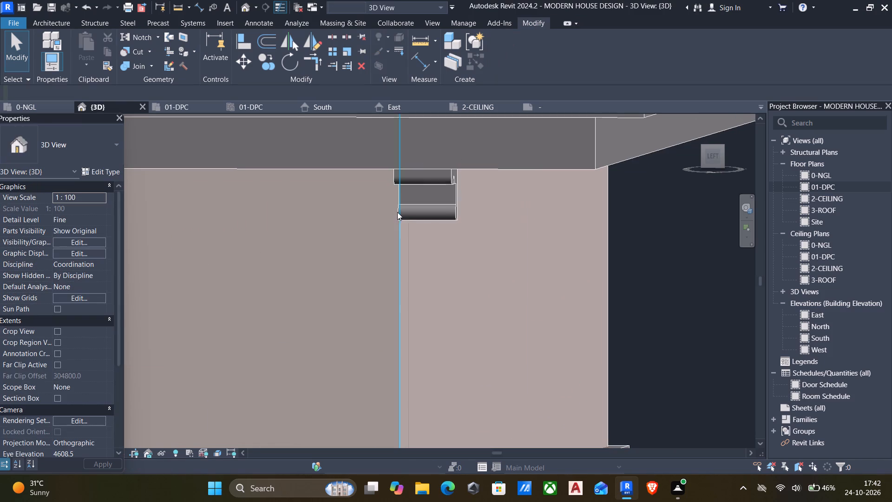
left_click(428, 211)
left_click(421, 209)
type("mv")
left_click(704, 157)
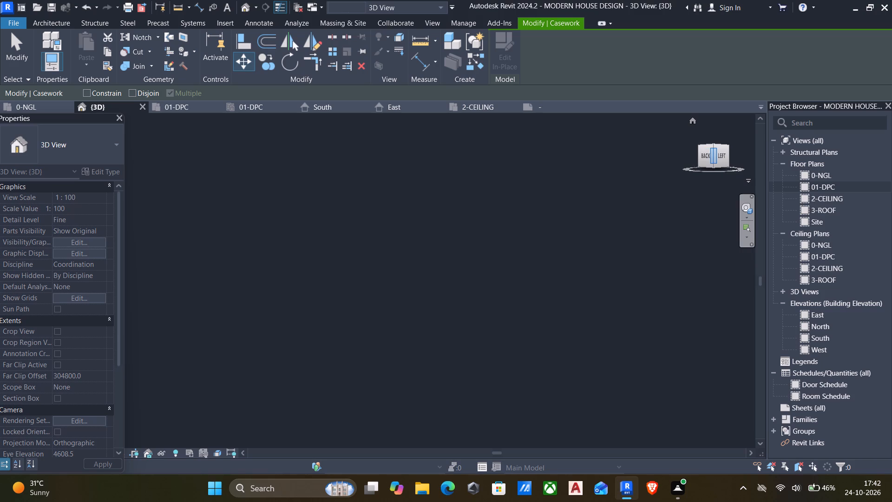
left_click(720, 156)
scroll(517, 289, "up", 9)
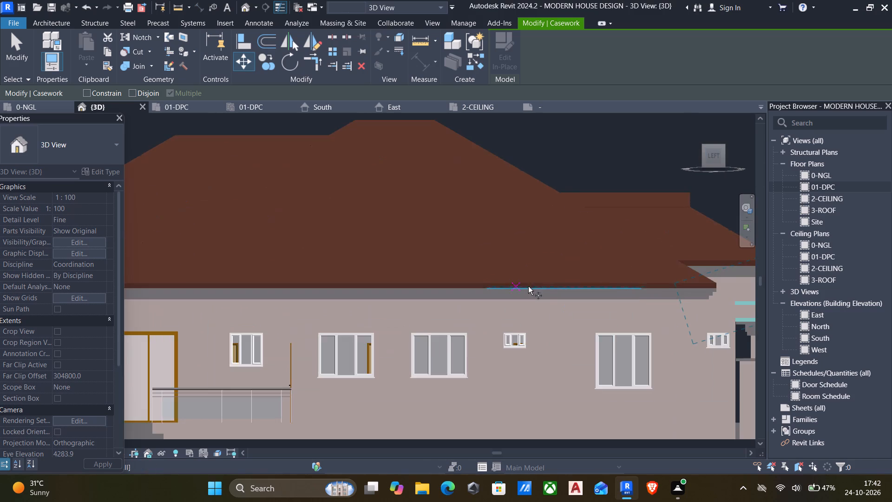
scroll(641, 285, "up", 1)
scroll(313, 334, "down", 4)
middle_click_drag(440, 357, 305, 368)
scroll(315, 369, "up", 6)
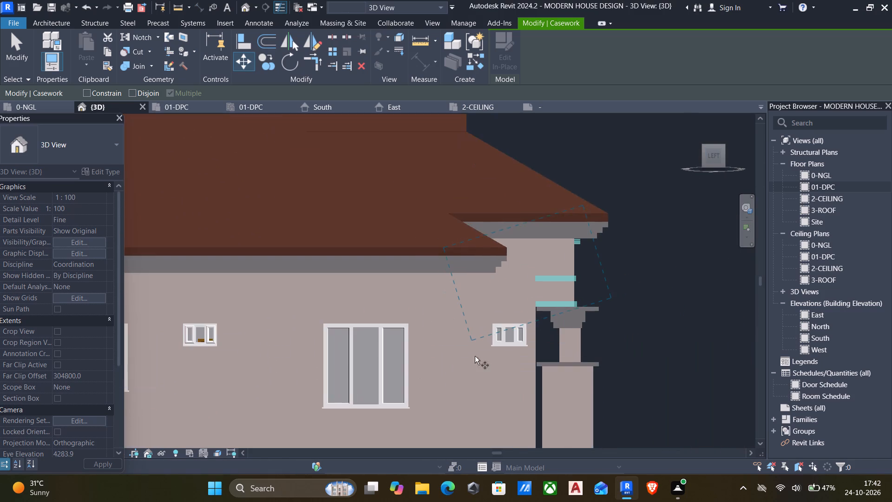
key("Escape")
Open the porch casework with the horizontal bands for in-place editing.
scroll(569, 280, "up", 5)
middle_click_drag(503, 278, 380, 350)
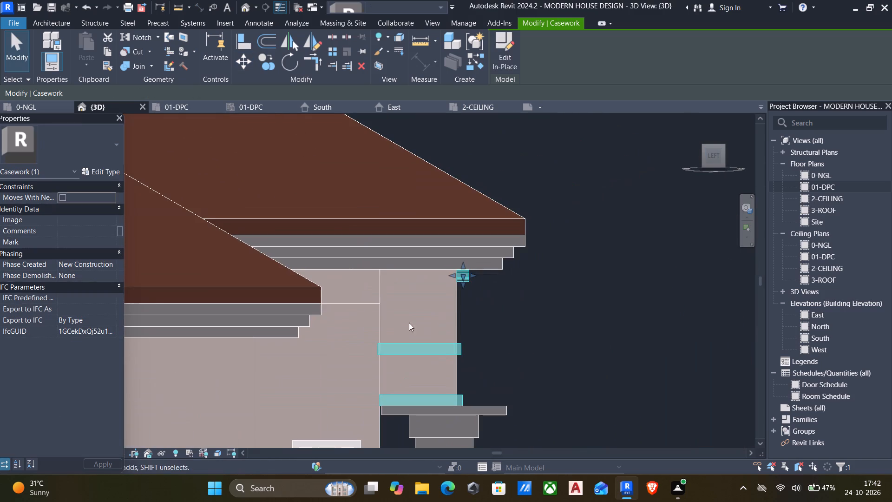
left_click(497, 54)
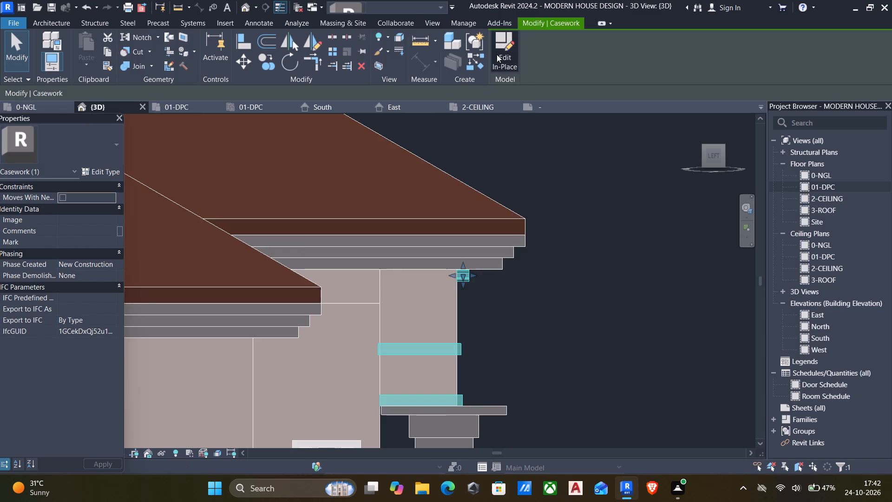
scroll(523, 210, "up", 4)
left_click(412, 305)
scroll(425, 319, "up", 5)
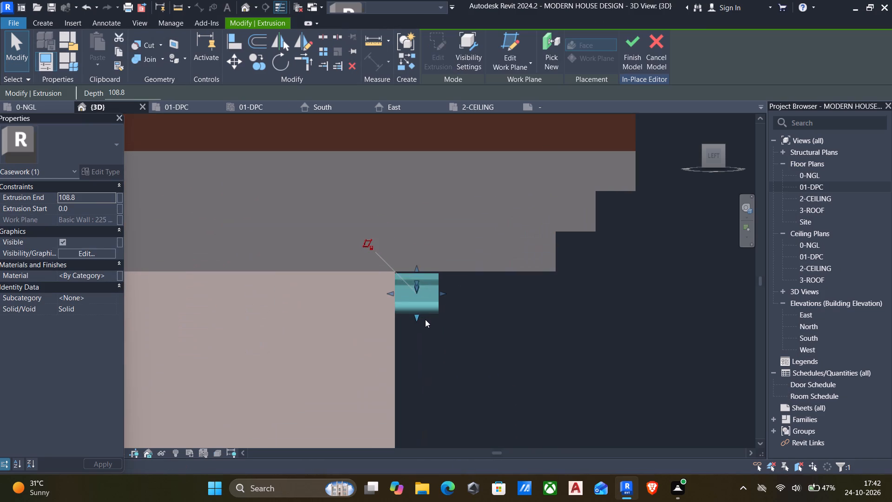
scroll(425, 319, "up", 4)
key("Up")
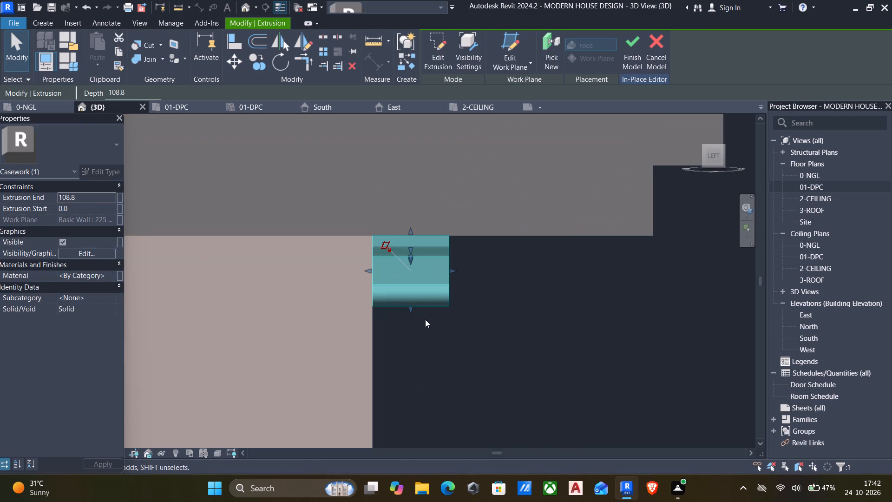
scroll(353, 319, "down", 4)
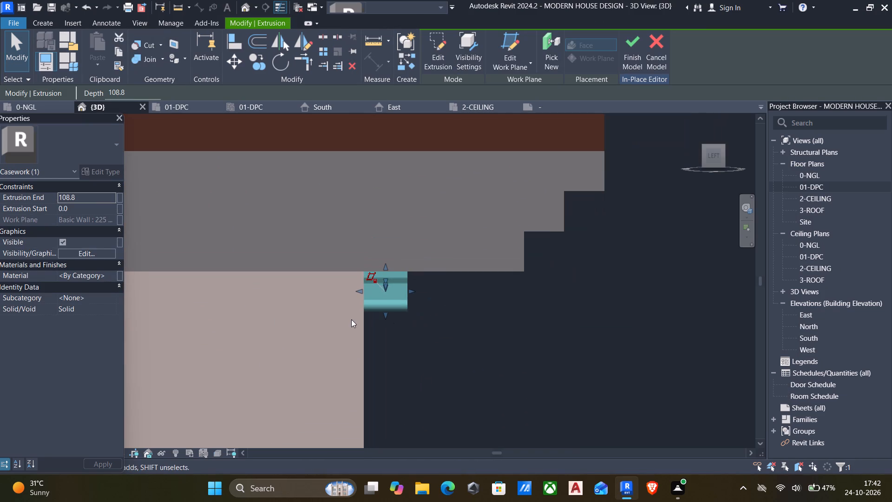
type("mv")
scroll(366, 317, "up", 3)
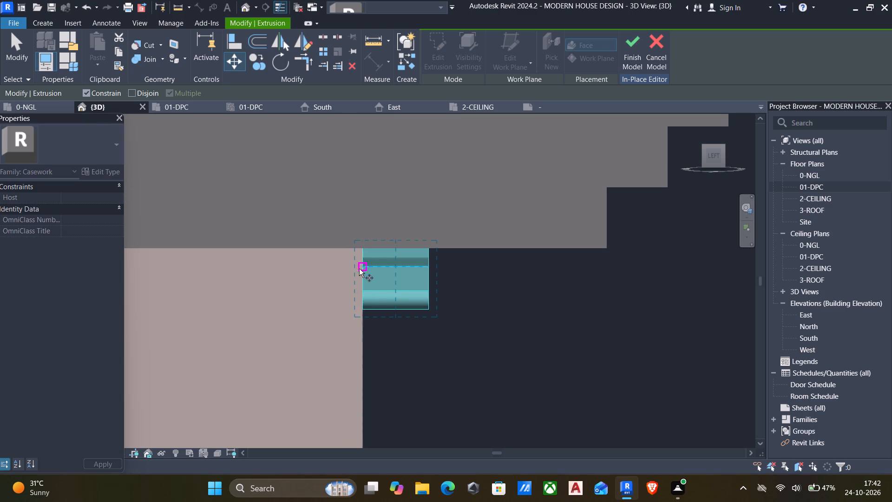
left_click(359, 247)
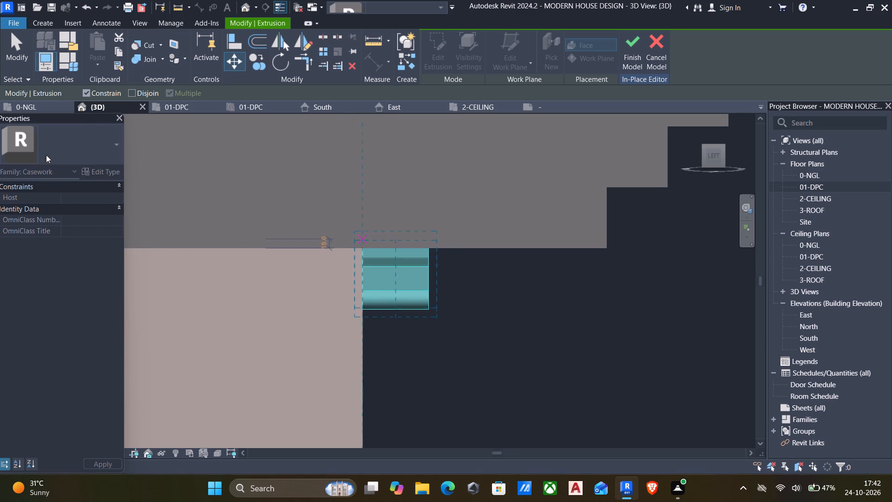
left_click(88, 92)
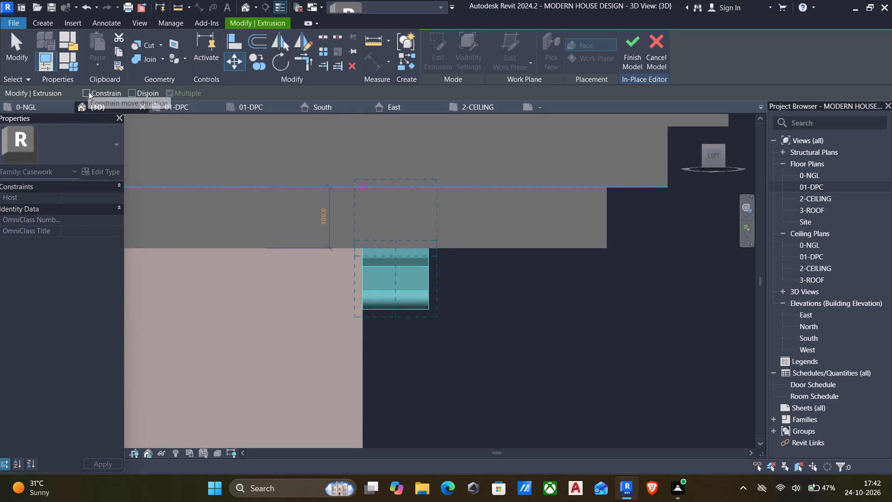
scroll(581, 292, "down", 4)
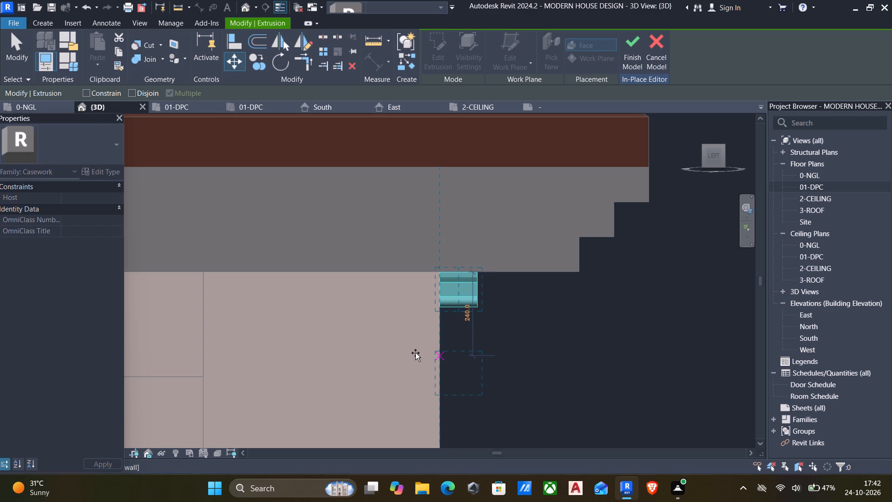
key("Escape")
Copy the small moulding block, unconstrained, along the eave's underside to where the lower roof's slope meets the wall.
key("c")
key("o")
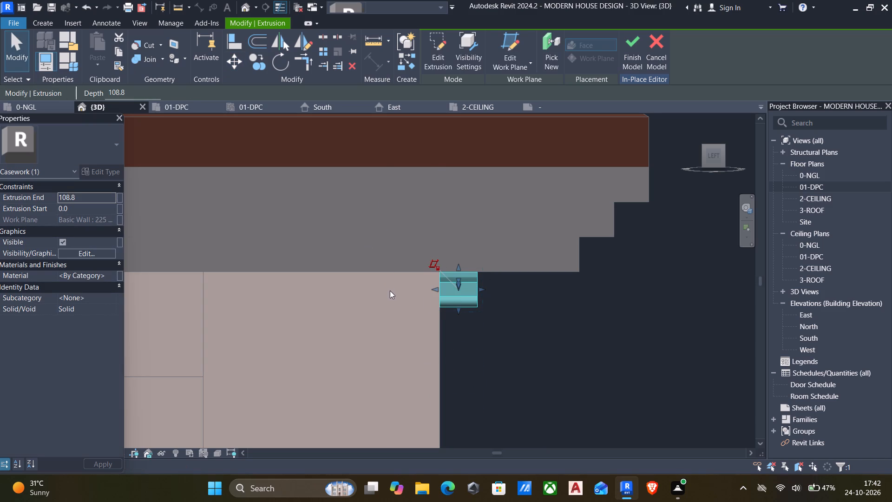
left_click(442, 273)
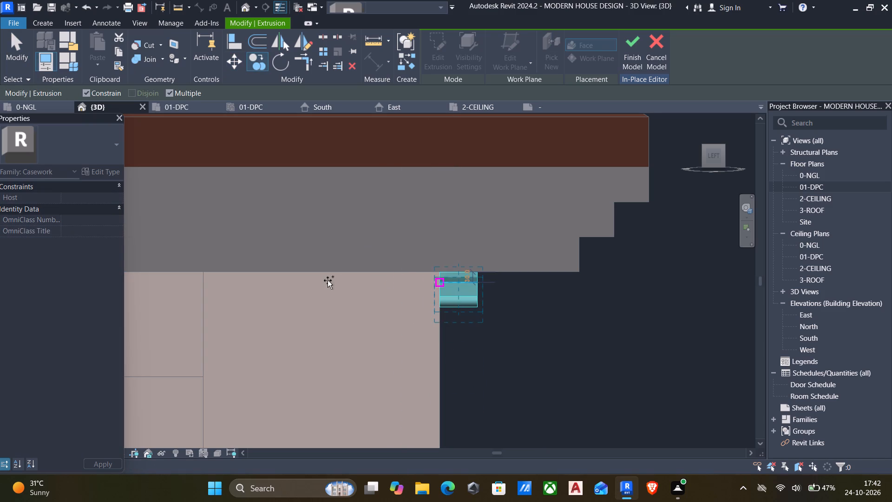
left_click(85, 91)
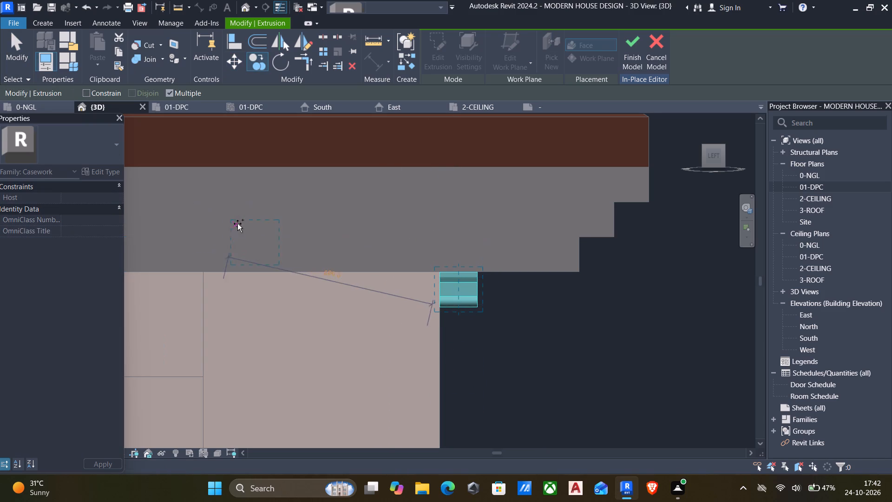
middle_click_drag(213, 280, 526, 290)
scroll(527, 290, "down", 2)
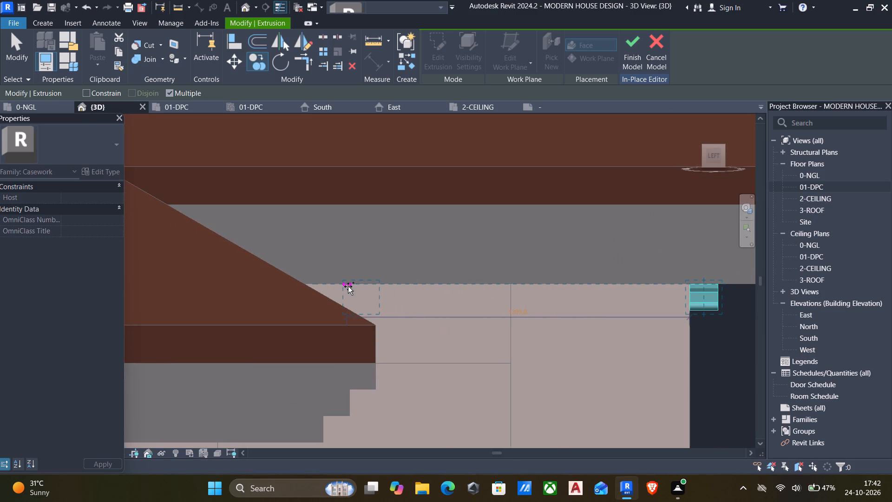
scroll(345, 287, "up", 3)
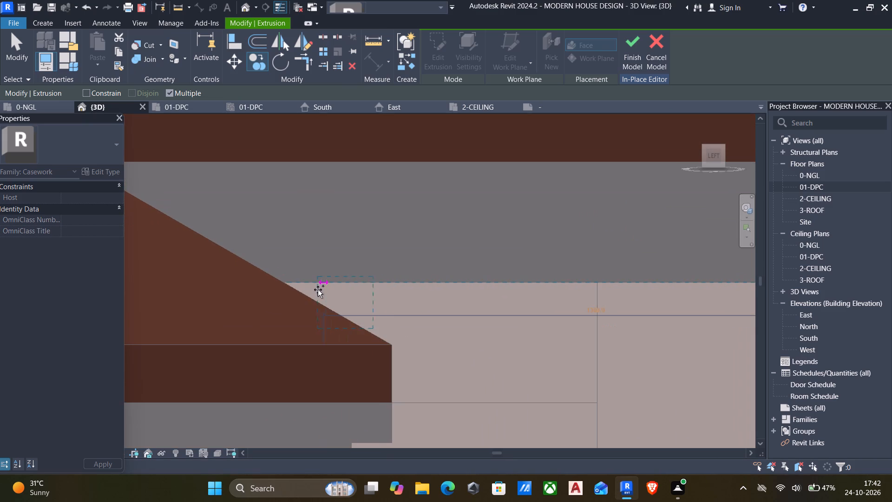
left_click(300, 289)
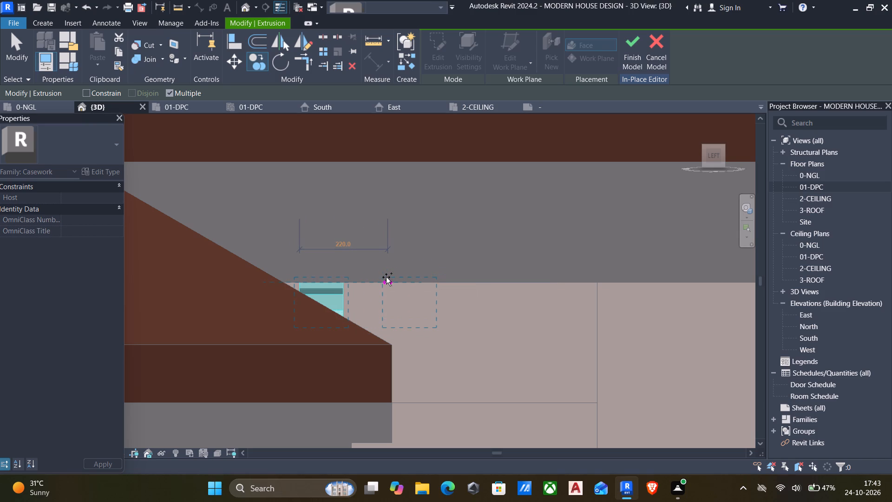
Place another copy of the moulding block 200 mm along the eave towards the porch's outer corner.
type("200")
key("Return")
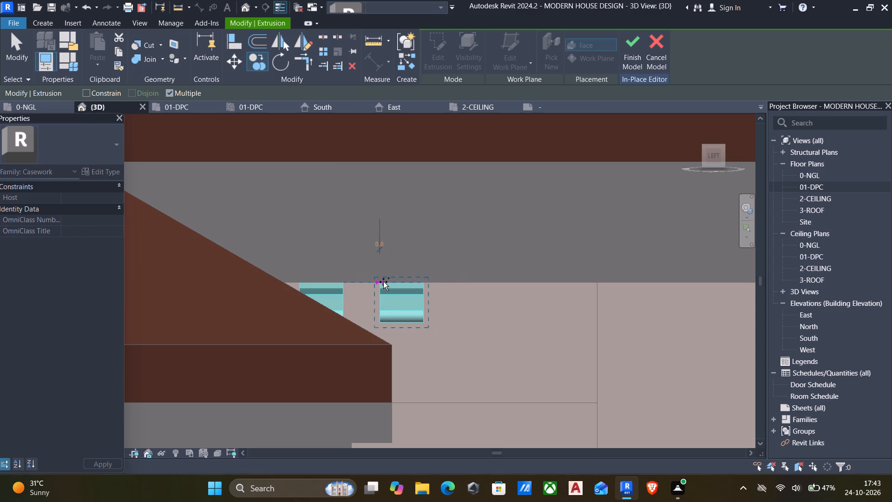
key("Escape")
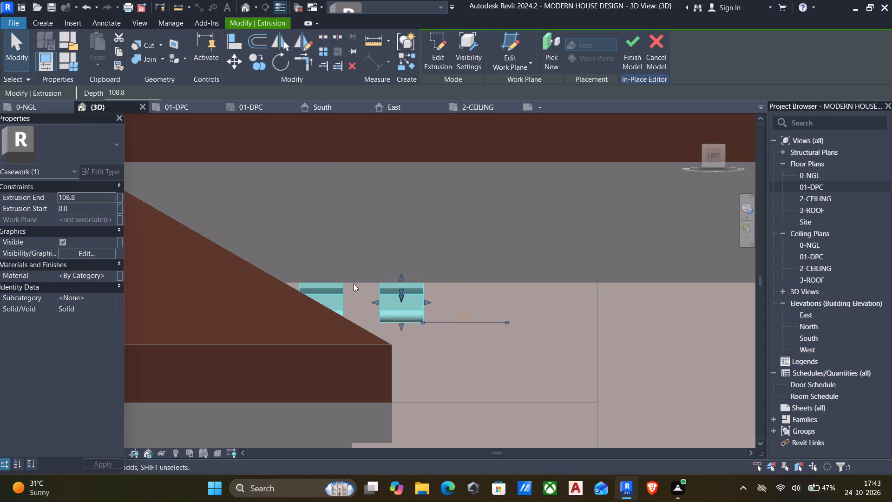
key("Escape")
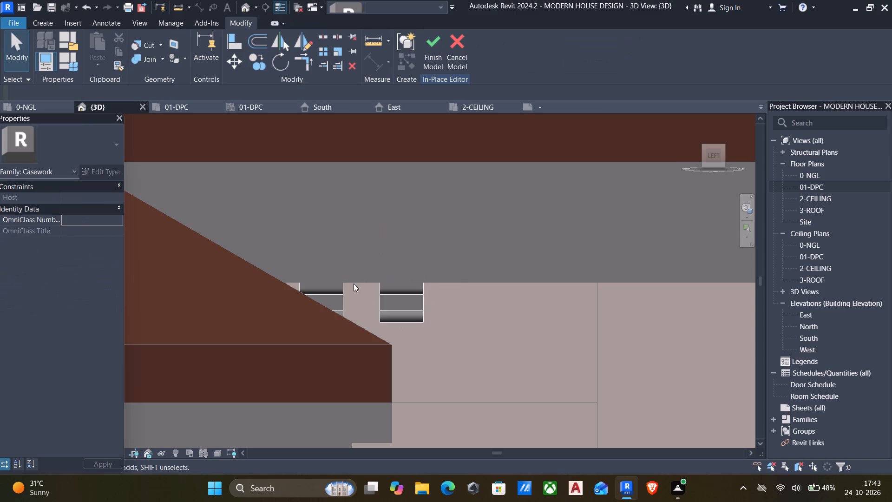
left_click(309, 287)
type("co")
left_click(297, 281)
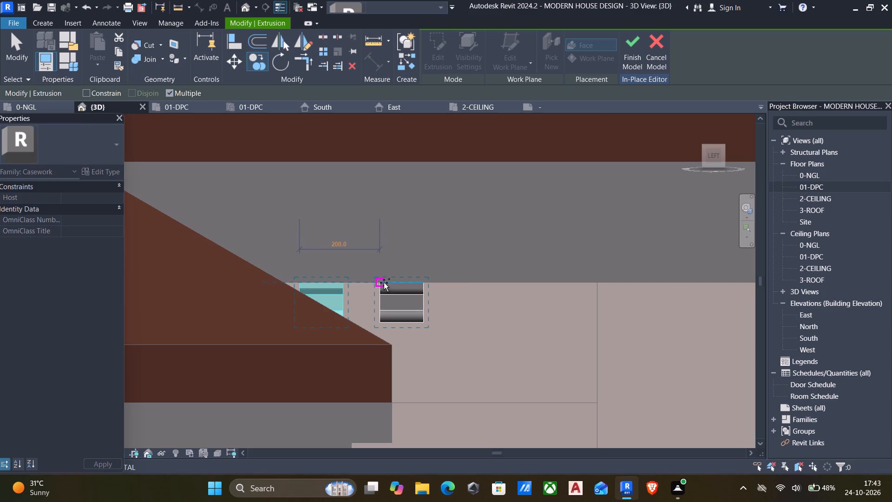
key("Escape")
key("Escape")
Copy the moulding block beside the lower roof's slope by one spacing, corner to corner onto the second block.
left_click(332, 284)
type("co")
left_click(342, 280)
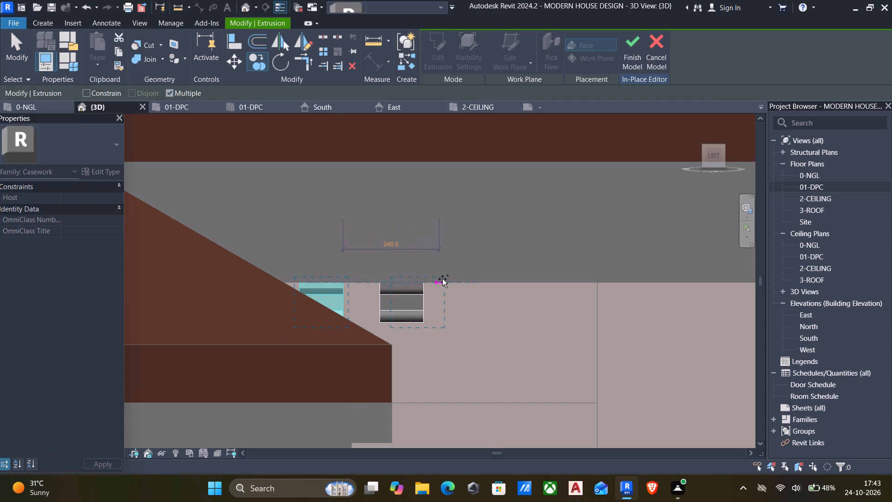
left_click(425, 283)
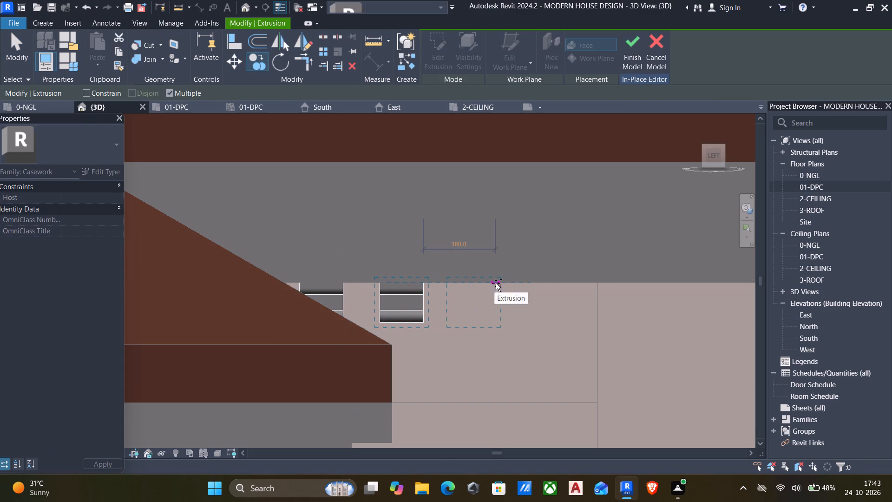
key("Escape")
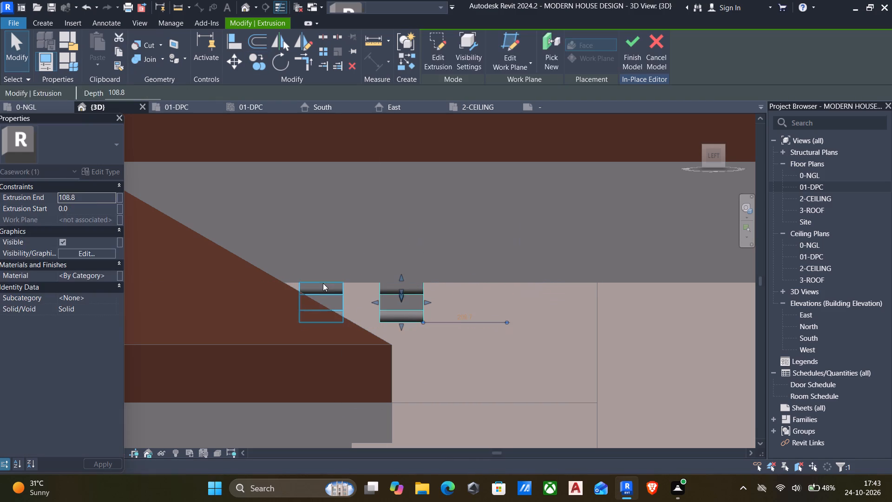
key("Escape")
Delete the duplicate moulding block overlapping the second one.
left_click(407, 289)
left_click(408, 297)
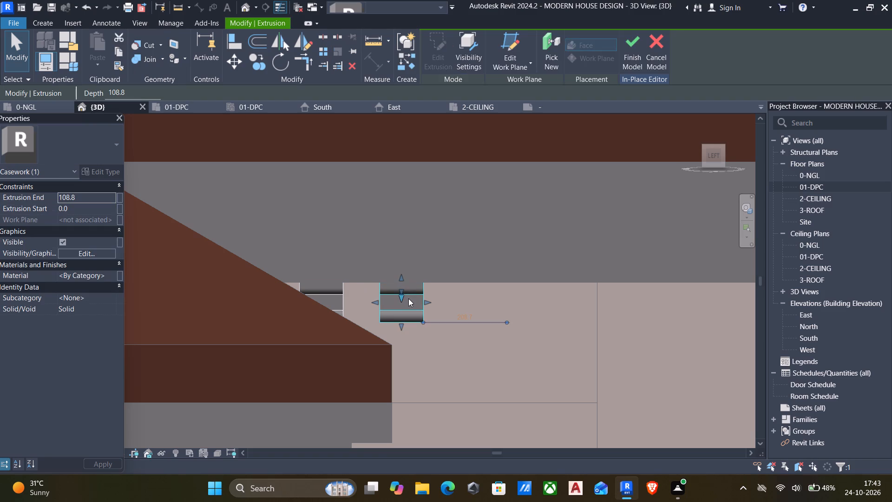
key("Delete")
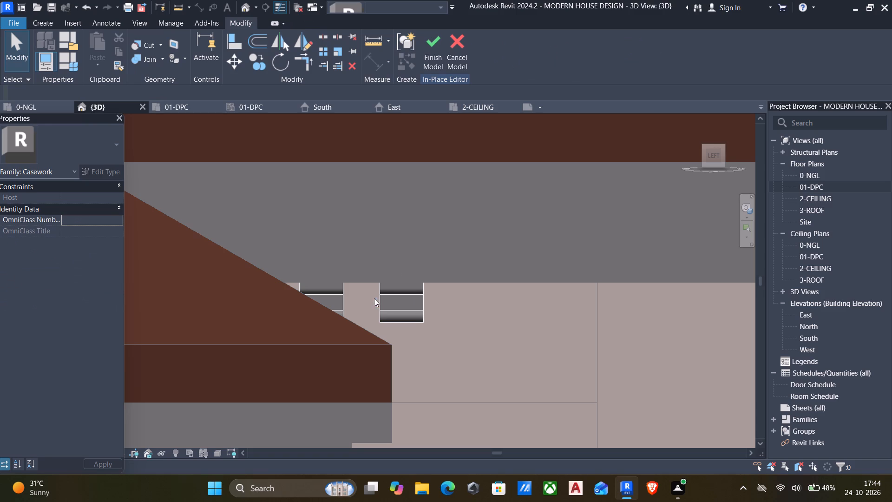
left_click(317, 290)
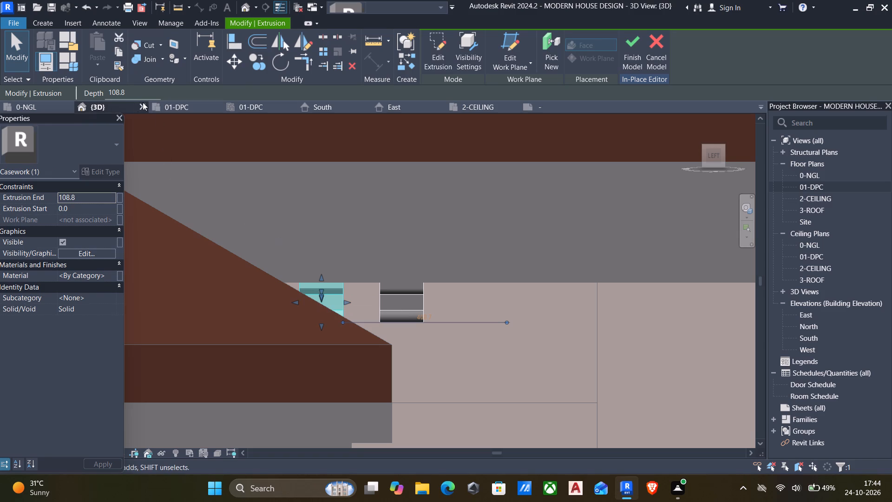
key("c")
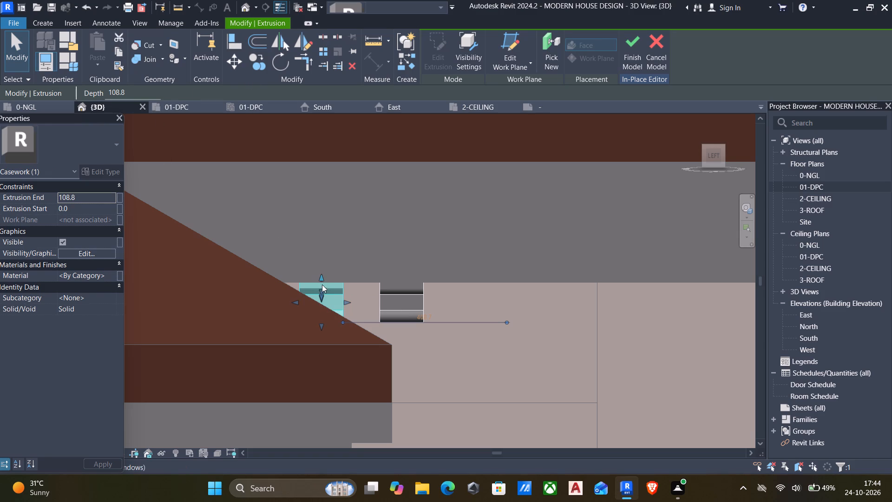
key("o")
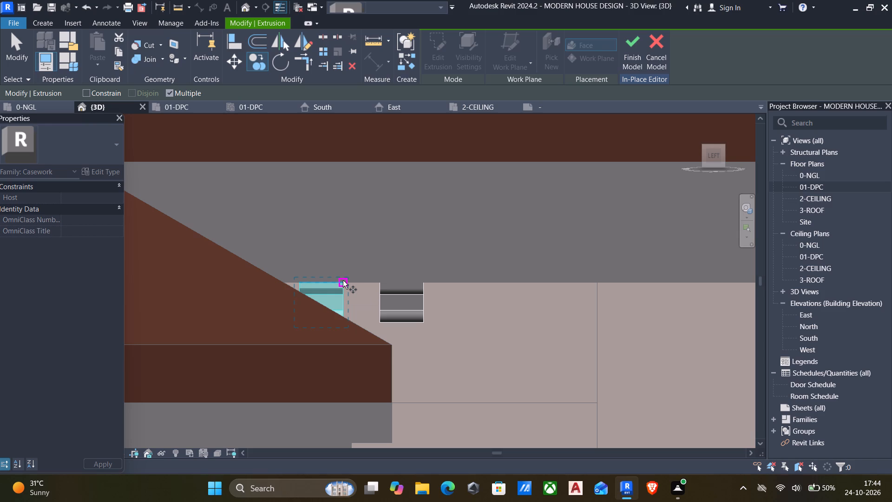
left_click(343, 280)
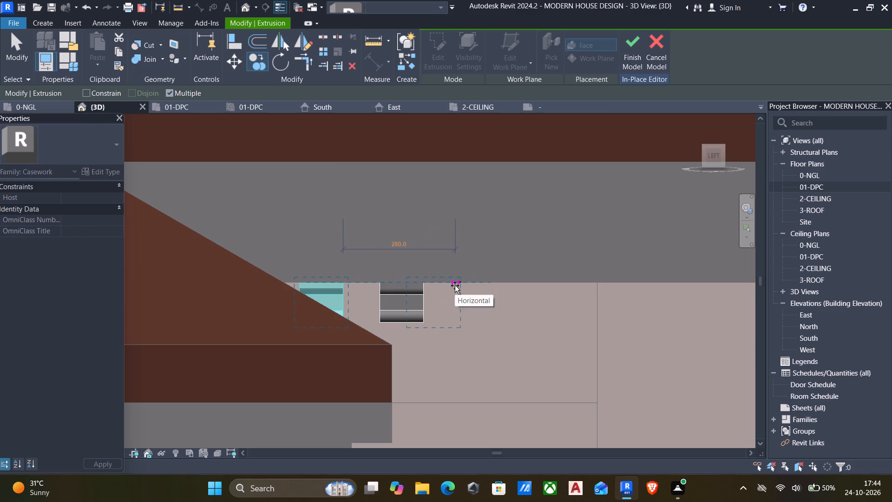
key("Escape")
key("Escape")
Copy the second moulding block along the eave's underside at 200 mm spacing, placing five copies towards the porch's outer corner.
left_click(394, 288)
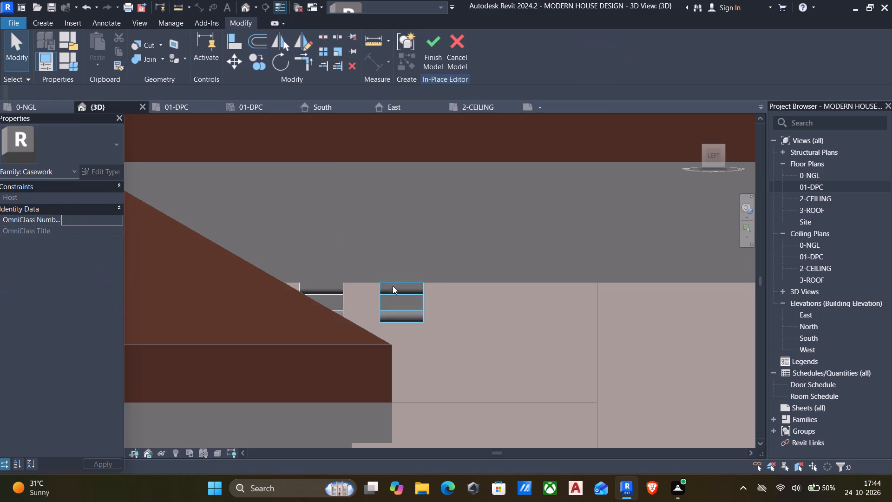
left_click(392, 284)
type("cp")
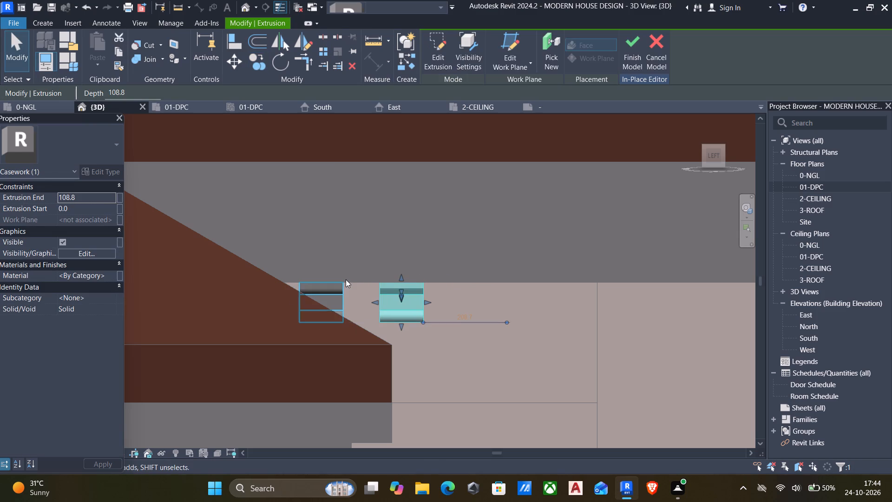
key("c")
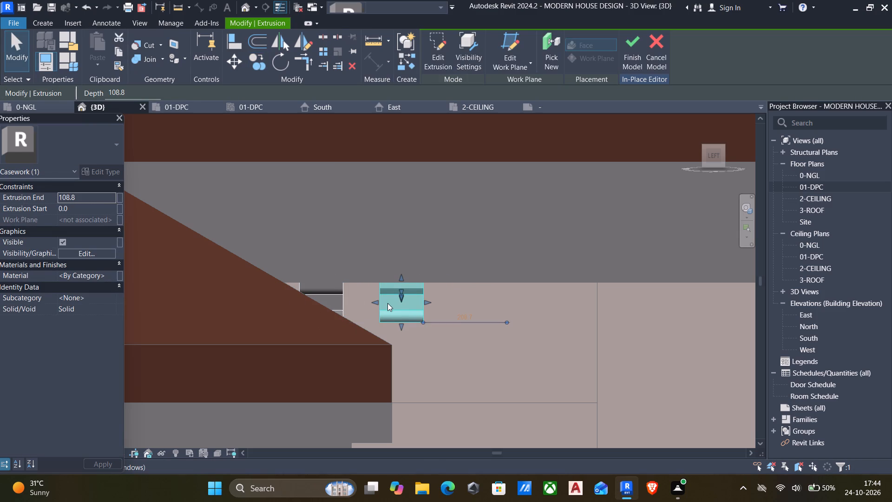
key("o")
left_click(342, 281)
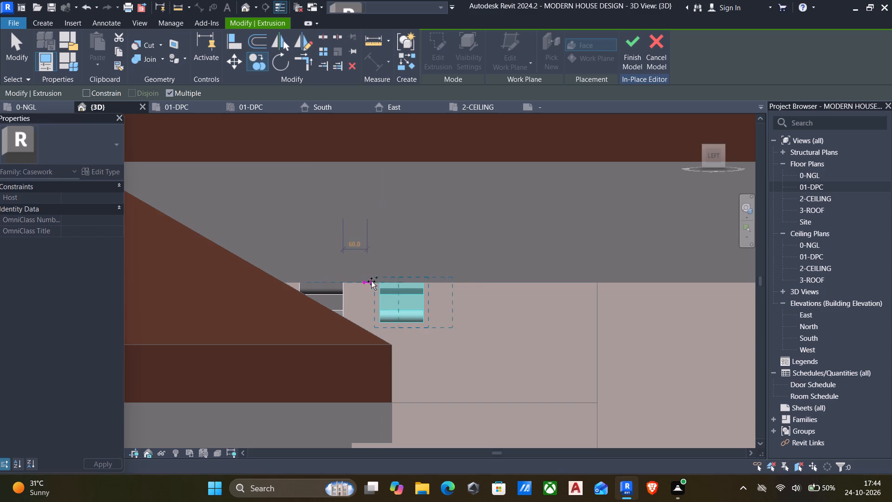
left_click(423, 281)
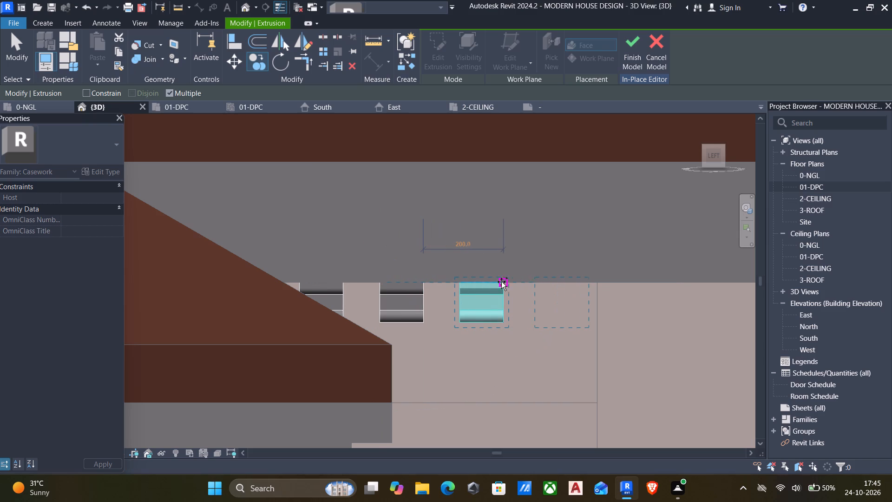
left_click(502, 283)
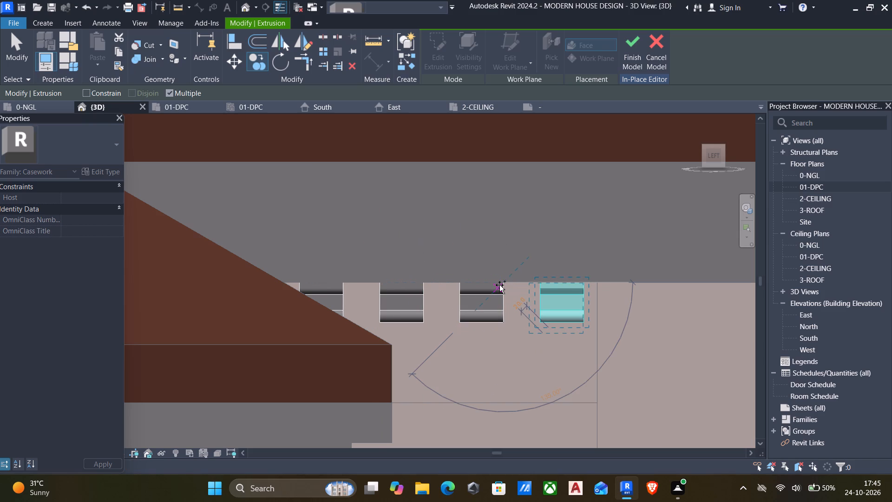
left_click(584, 284)
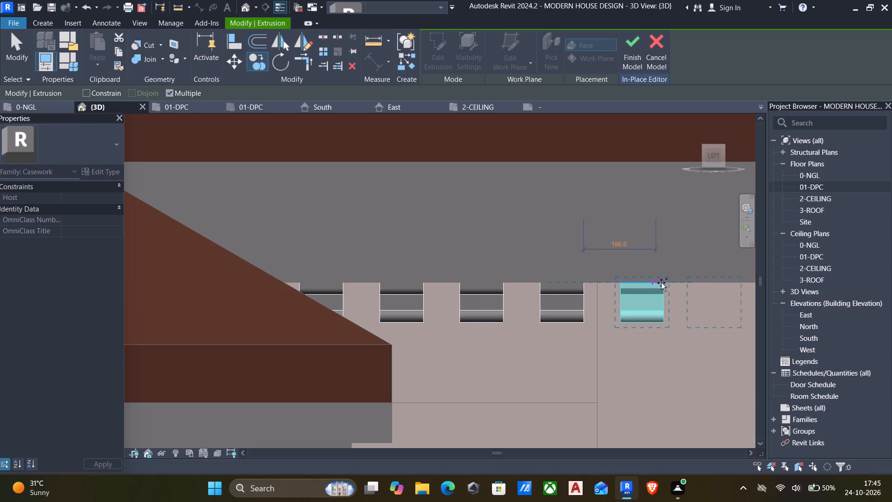
left_click(665, 284)
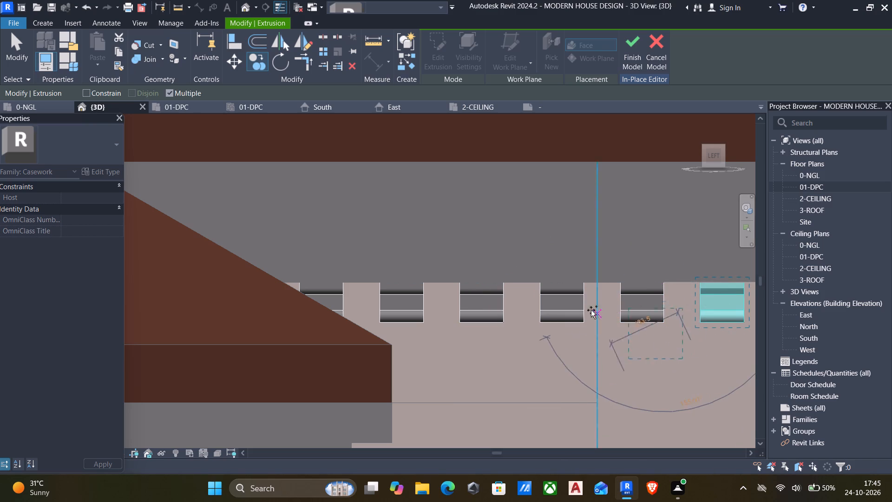
scroll(553, 316, "down", 3)
middle_click_drag(554, 324, 263, 361)
scroll(395, 355, "up", 4)
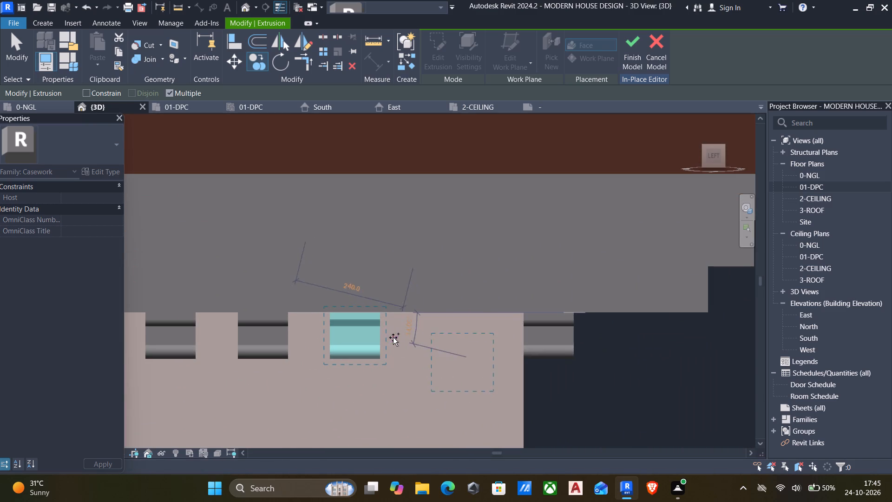
left_click(380, 311)
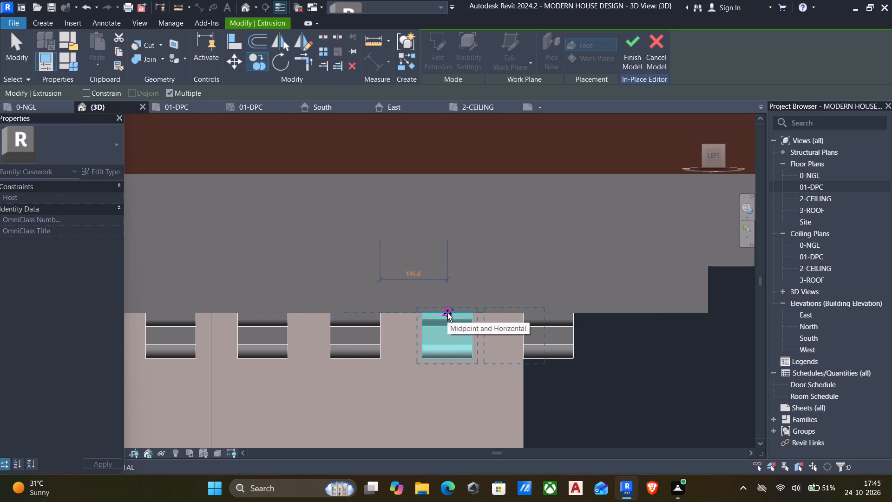
key("Escape")
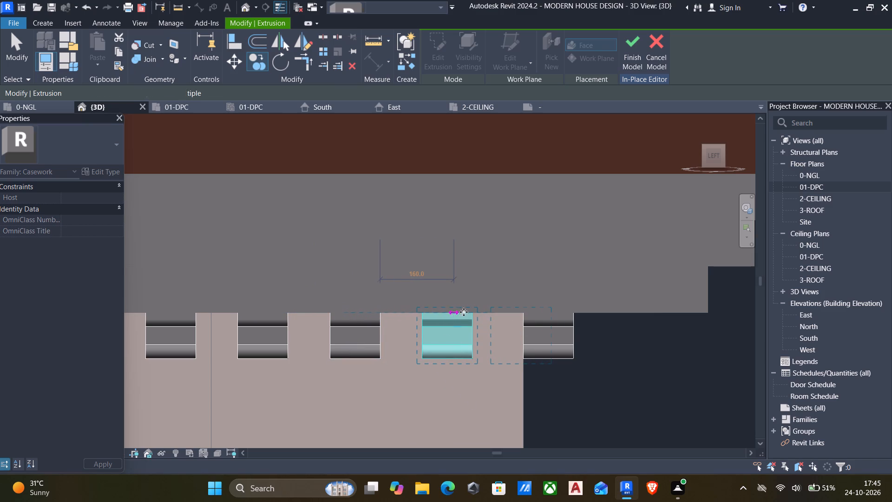
key("Escape")
Delete the original moulding block that sits just outside the porch wall's outer corner.
left_click(561, 347)
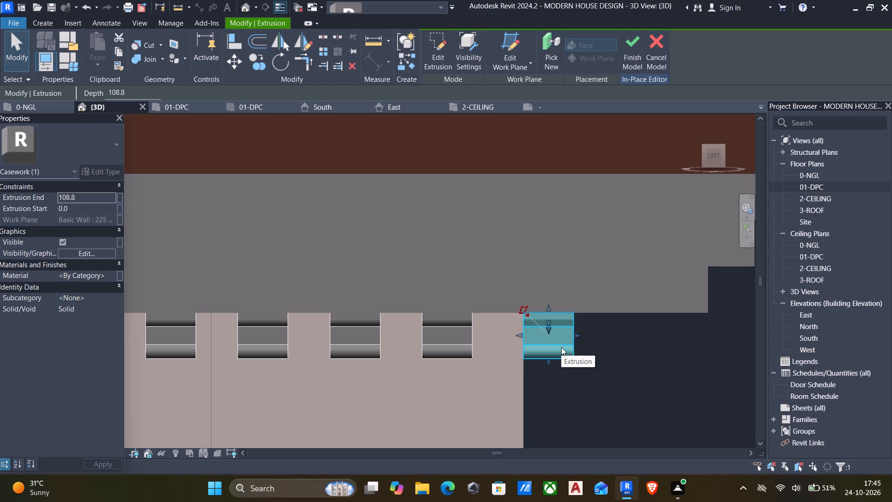
key("Delete")
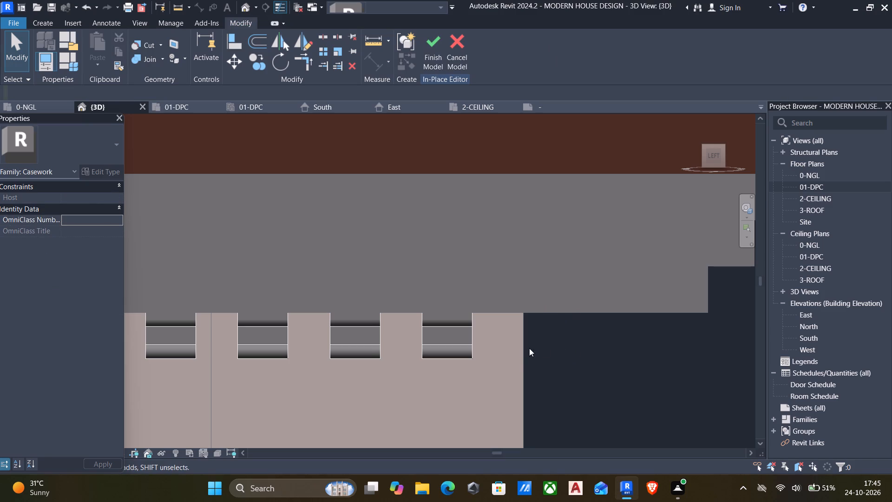
Copy the last moulding block 360 mm along the eave past the wall's outer corner, and finish the in-place model.
left_click(466, 349)
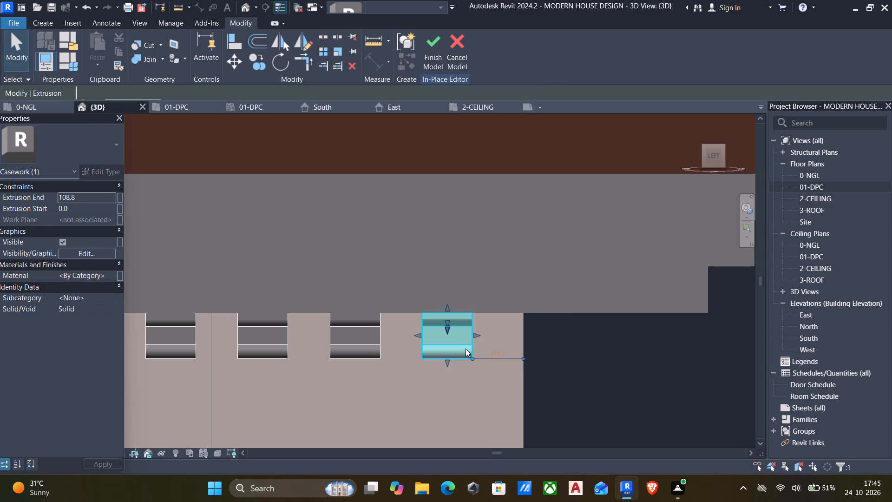
type("co")
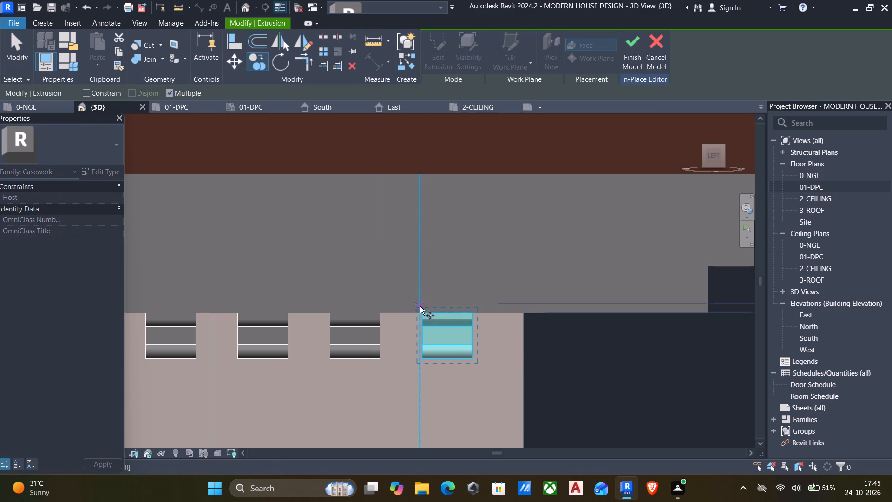
left_click(421, 314)
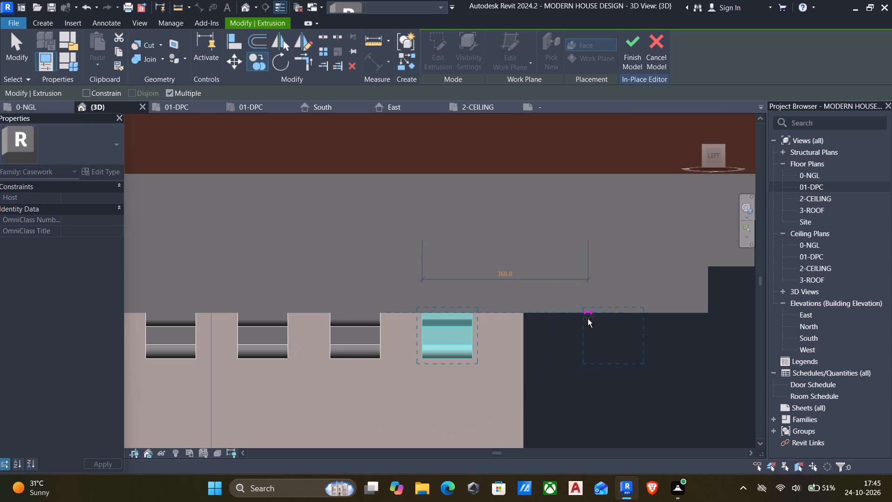
left_click(588, 318)
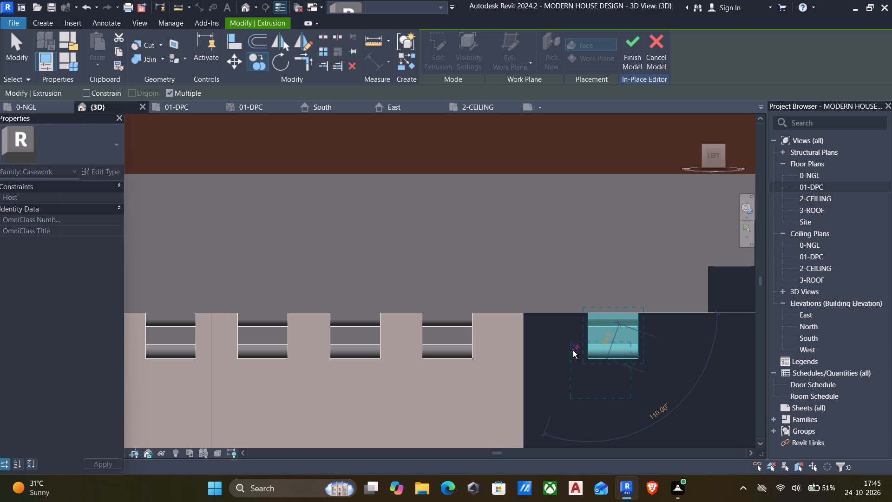
key("Escape")
scroll(565, 357, "down", 1)
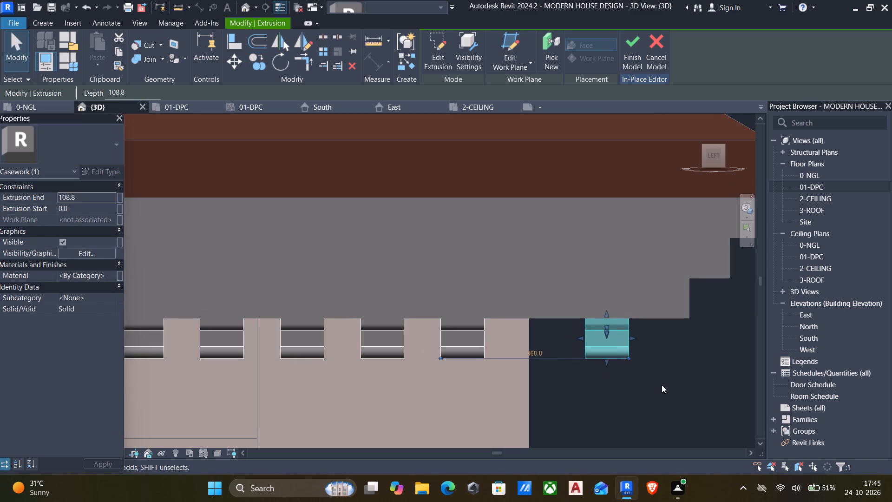
scroll(662, 385, "down", 4)
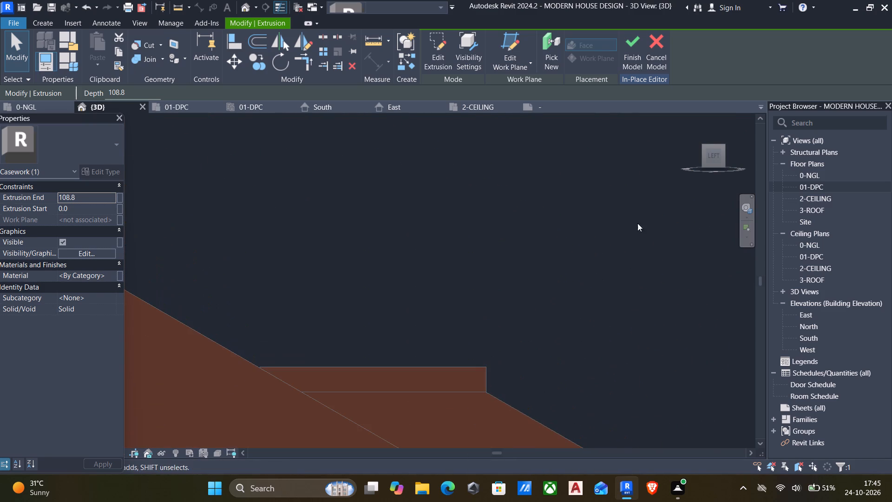
left_click(626, 40)
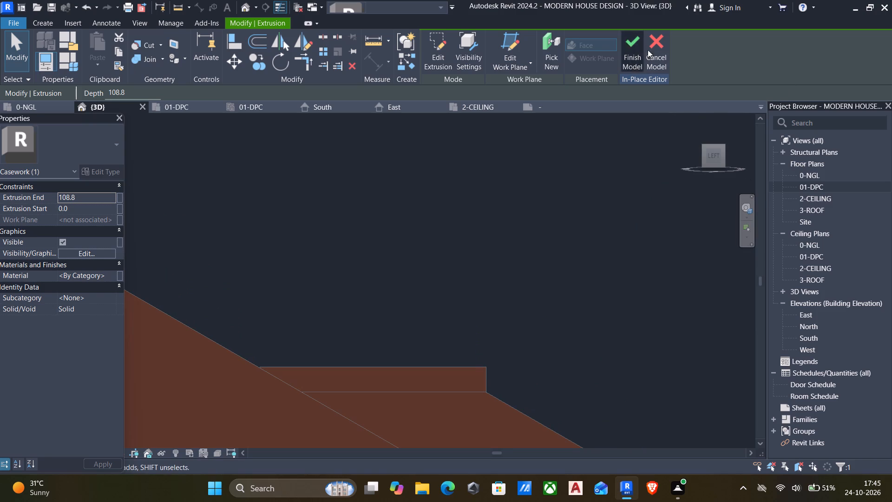
Examine the house in 3D from above and around to the moulding blocks beneath the front porch's eave.
left_click(711, 141)
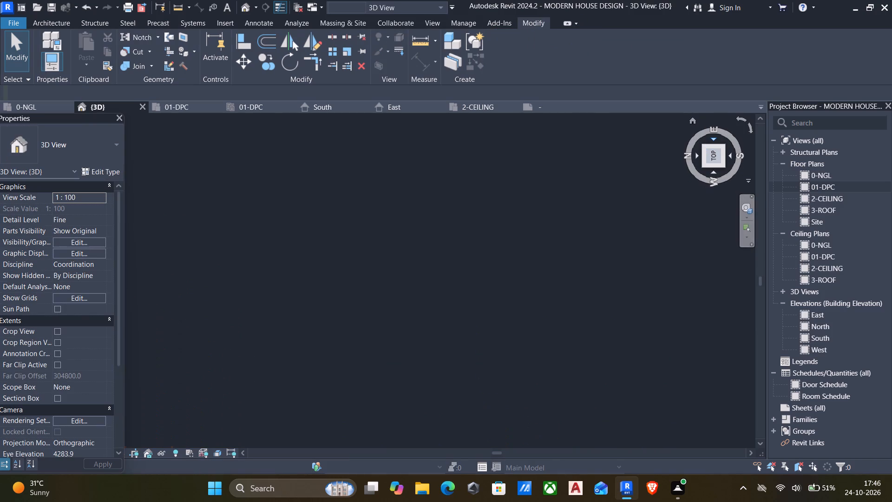
left_click(710, 152)
middle_click_drag(531, 309, 554, 242)
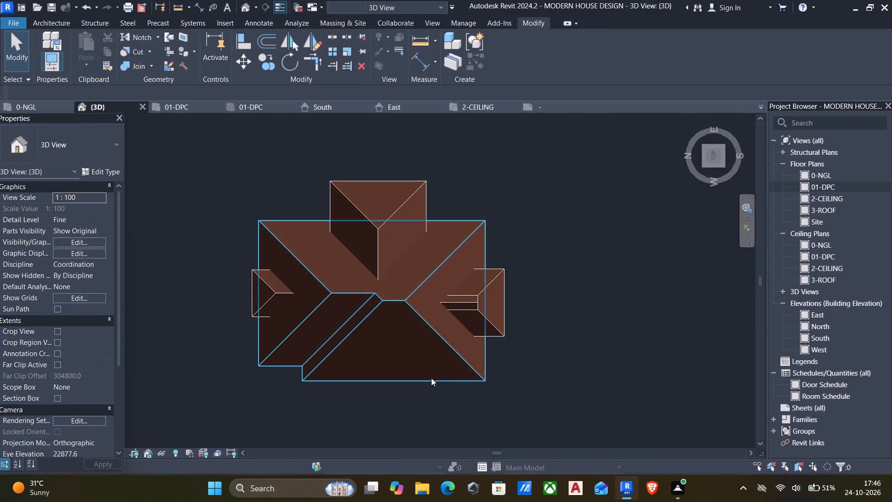
middle_click_drag(431, 378, 432, 306)
scroll(426, 305, "up", 3)
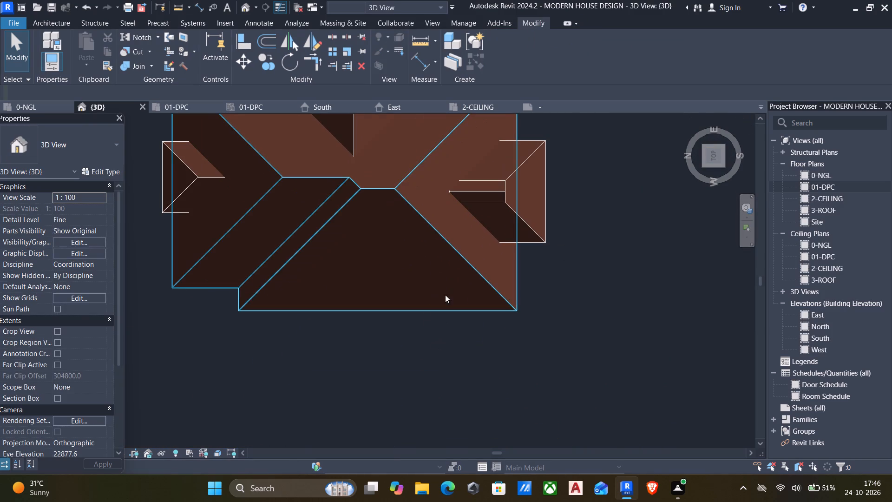
scroll(607, 258, "down", 5)
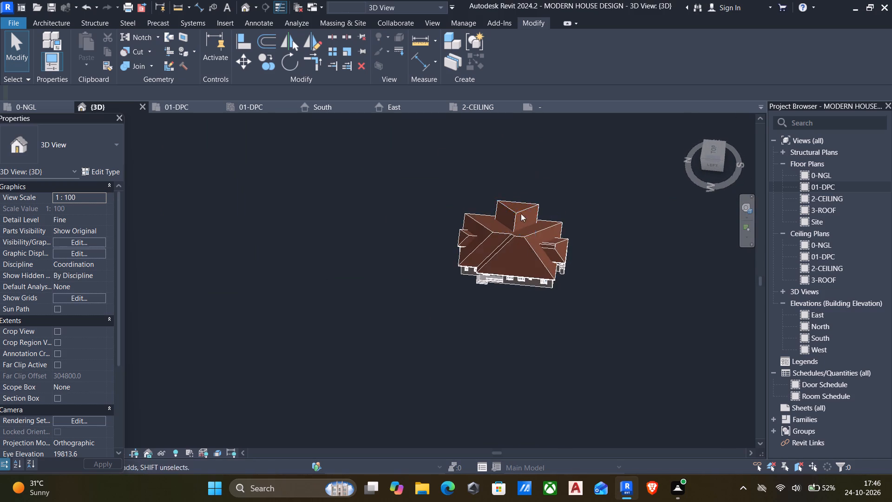
middle_click_drag(556, 301, 548, 232, "shift")
scroll(529, 258, "up", 5)
middle_click_drag(533, 313, 527, 215, "shift")
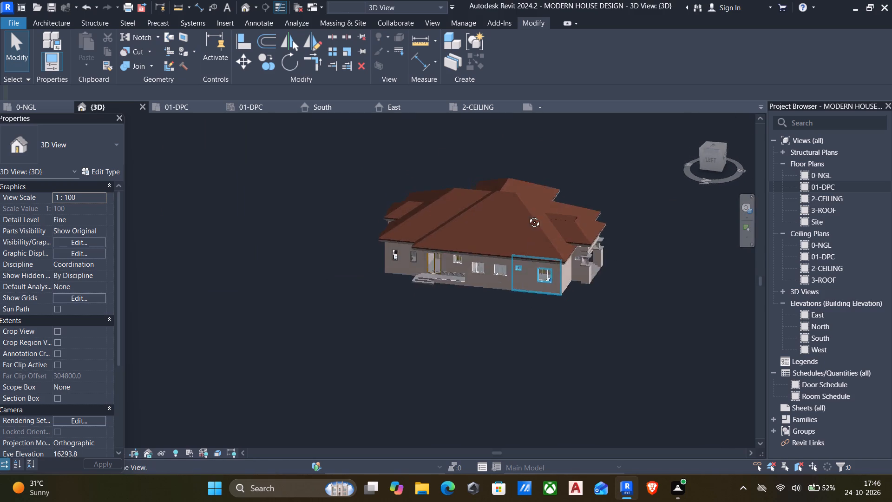
middle_click_drag(527, 215, 551, 190, "shift")
scroll(550, 172, "up", 4)
scroll(610, 256, "up", 5)
middle_click_drag(707, 282, 670, 254, "shift")
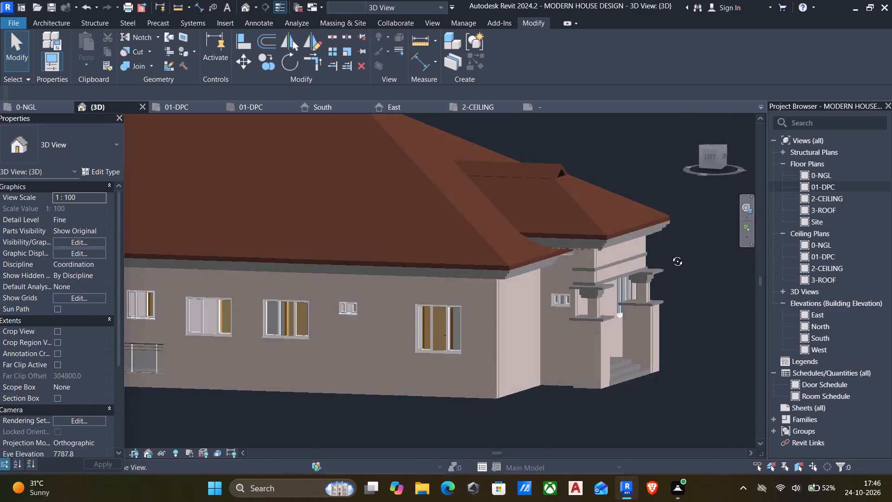
middle_click_drag(670, 254, 655, 215, "shift")
scroll(570, 212, "up", 6)
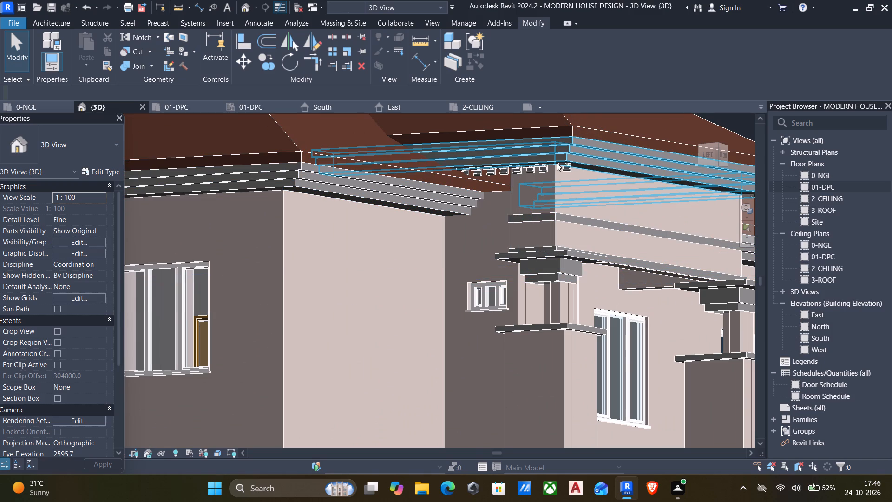
Open the front porch's in-place moulding model for editing.
left_click(564, 167)
left_click(497, 47)
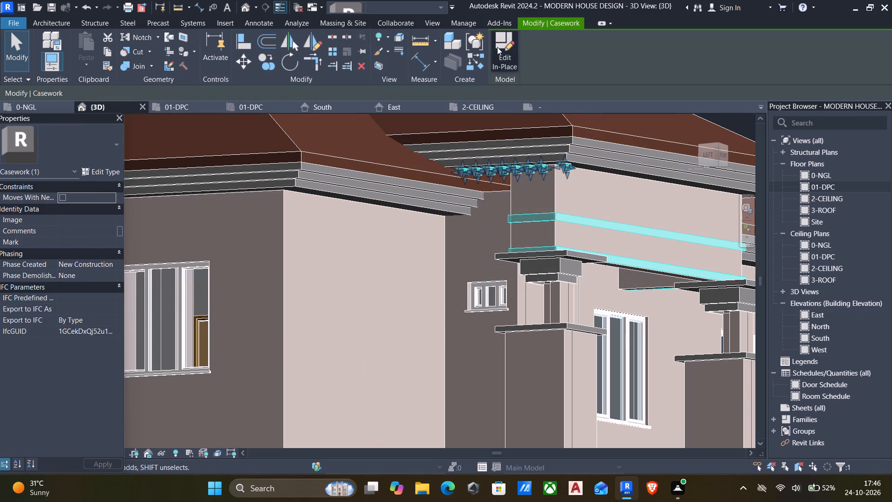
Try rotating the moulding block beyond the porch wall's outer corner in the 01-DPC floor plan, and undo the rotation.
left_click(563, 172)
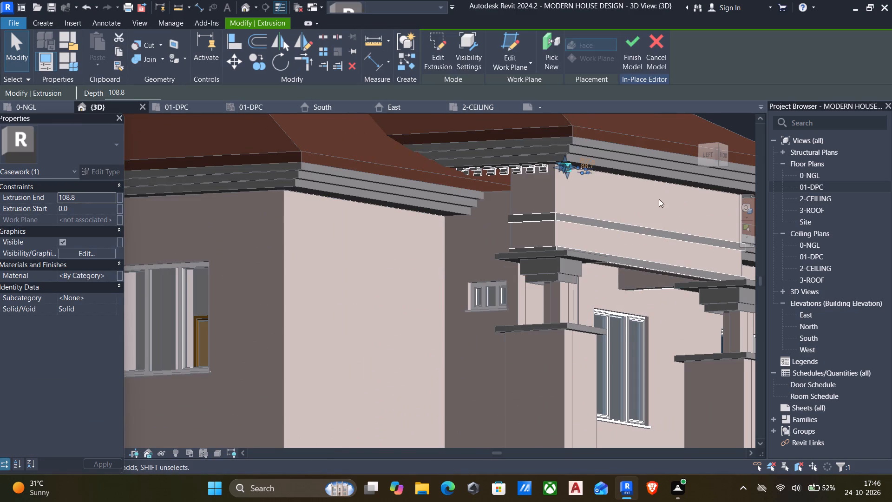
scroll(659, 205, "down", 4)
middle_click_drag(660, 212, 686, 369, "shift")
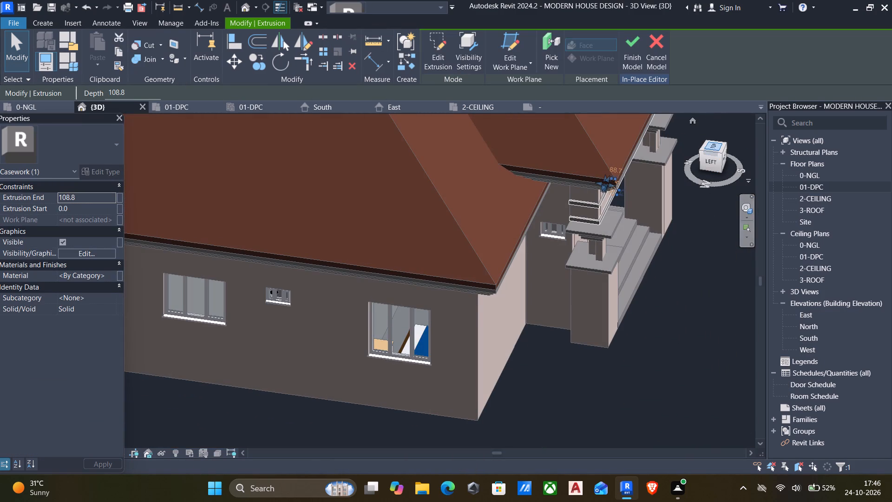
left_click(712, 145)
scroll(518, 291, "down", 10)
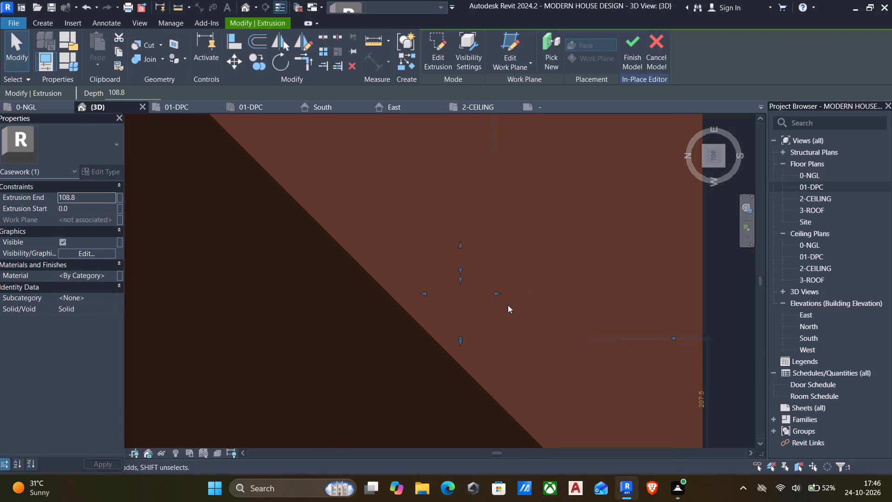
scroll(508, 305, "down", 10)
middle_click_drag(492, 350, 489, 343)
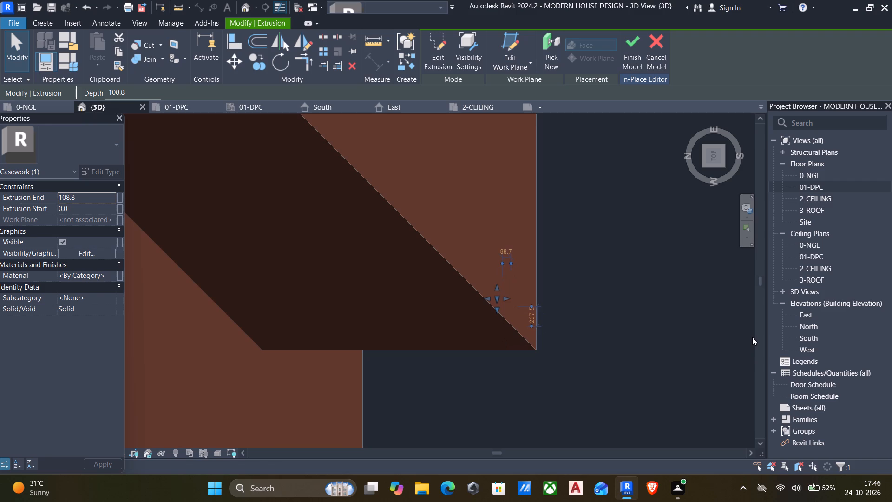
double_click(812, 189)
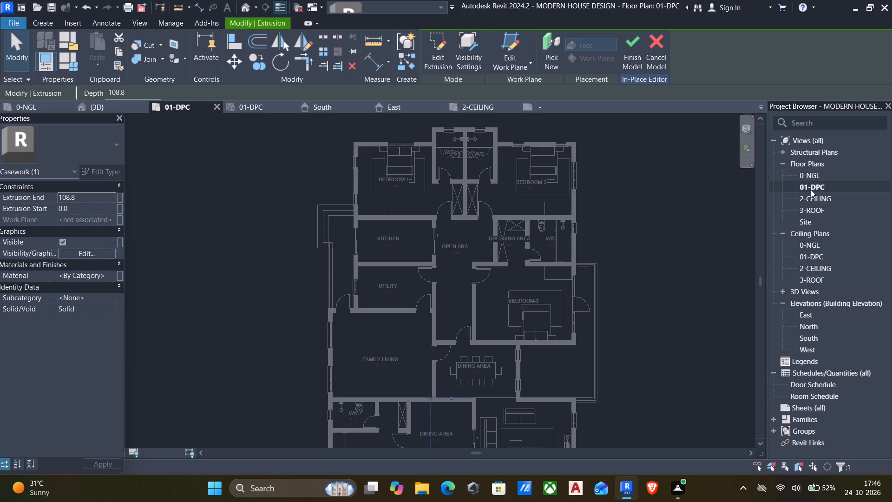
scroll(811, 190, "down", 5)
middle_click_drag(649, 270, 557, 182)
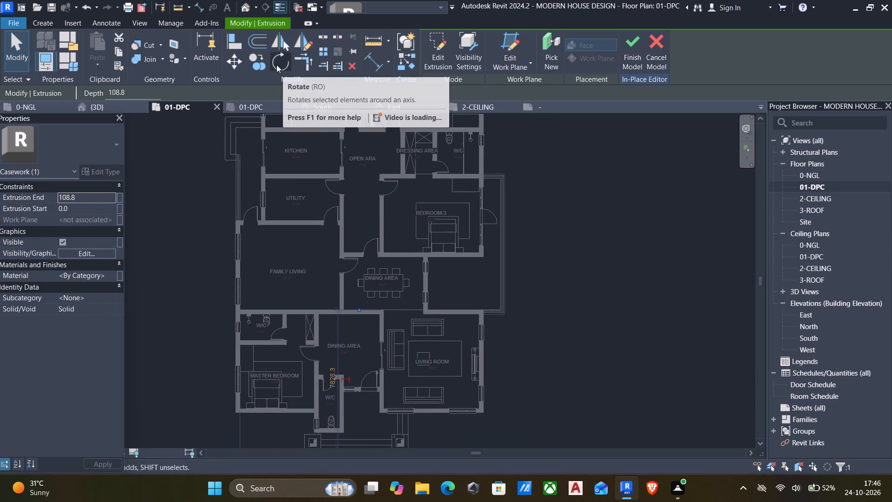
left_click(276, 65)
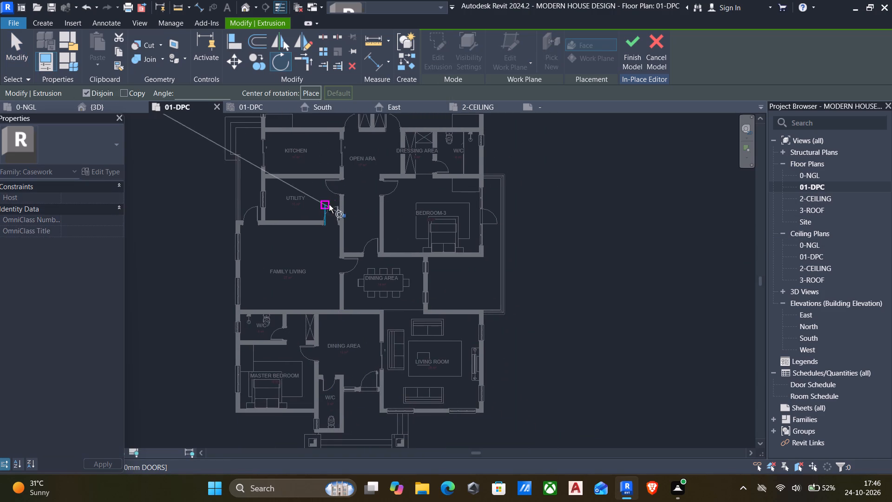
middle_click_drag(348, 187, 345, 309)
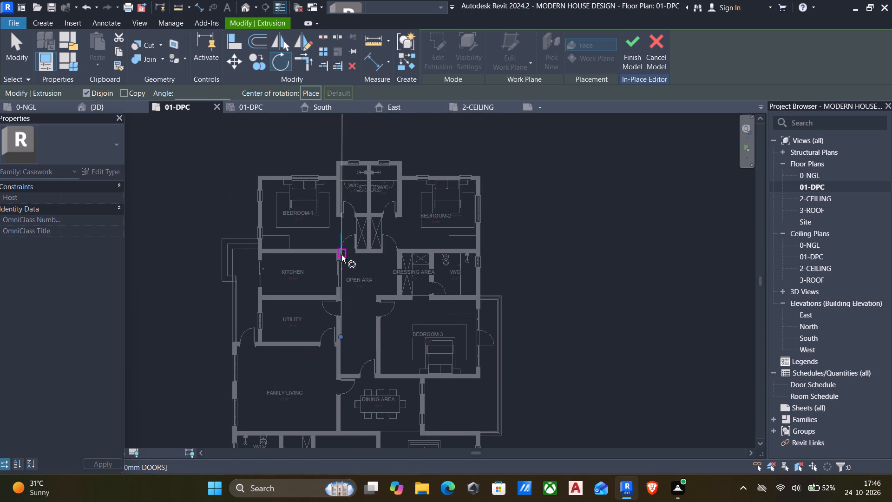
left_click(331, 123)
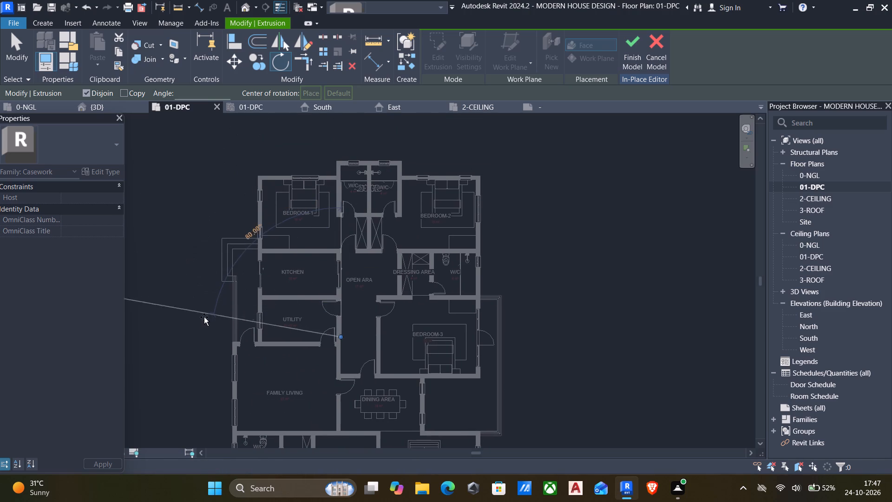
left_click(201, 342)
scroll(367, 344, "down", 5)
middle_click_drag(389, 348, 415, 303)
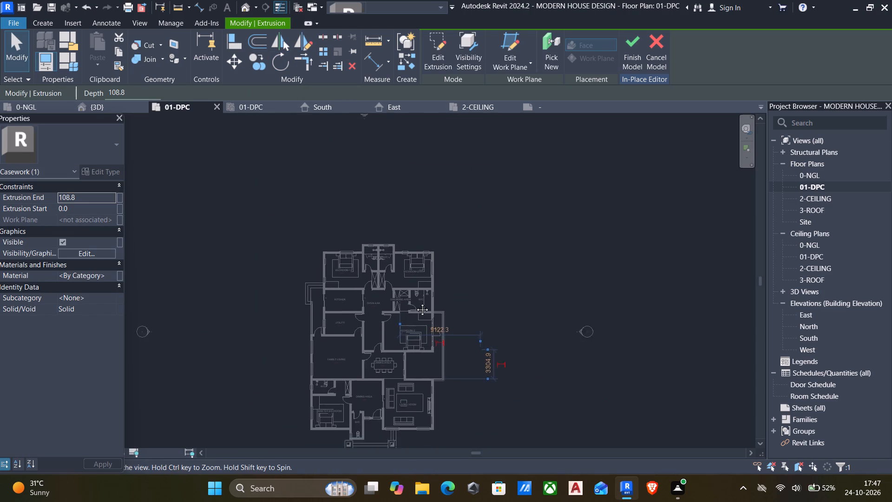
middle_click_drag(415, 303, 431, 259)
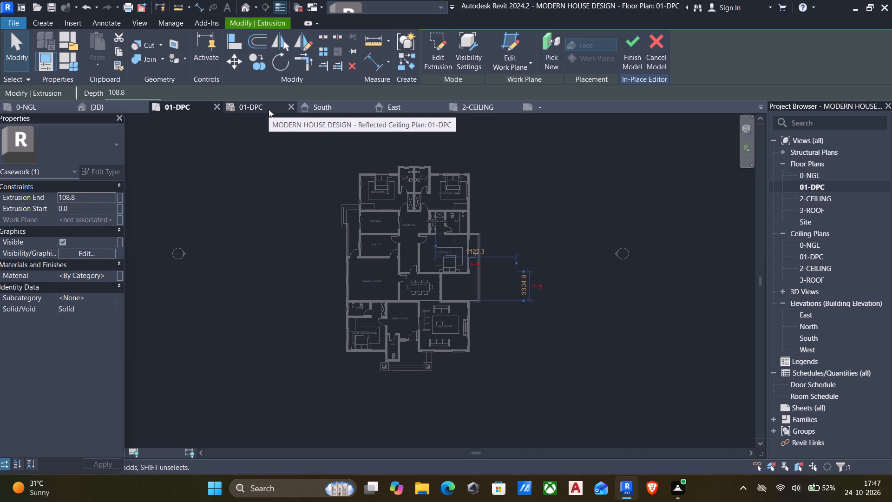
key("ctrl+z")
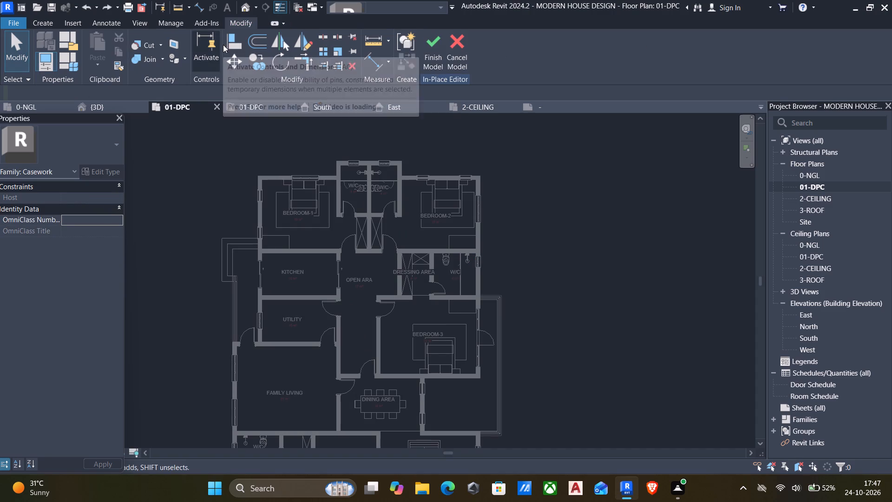
Reselect the moulding block beyond the porch wall's outer corner in 3D and rotate it 180° in the 01-DPC floor plan.
scroll(275, 134, "down", 4)
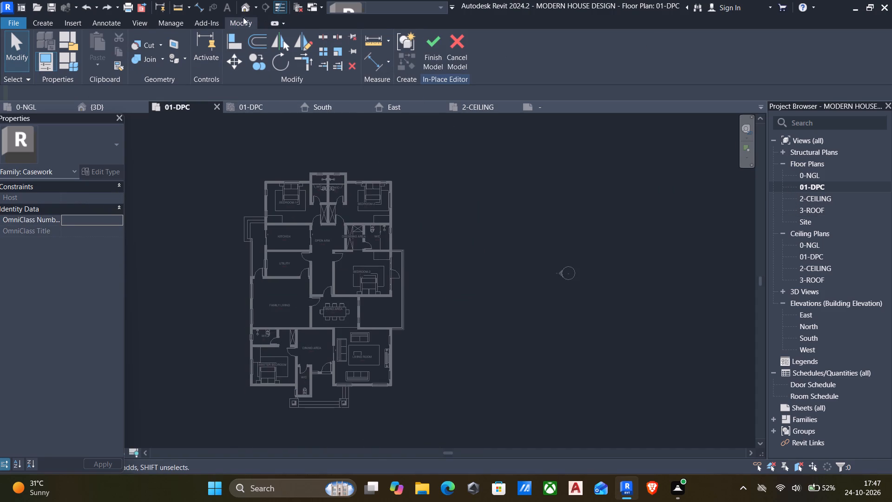
left_click(241, 5)
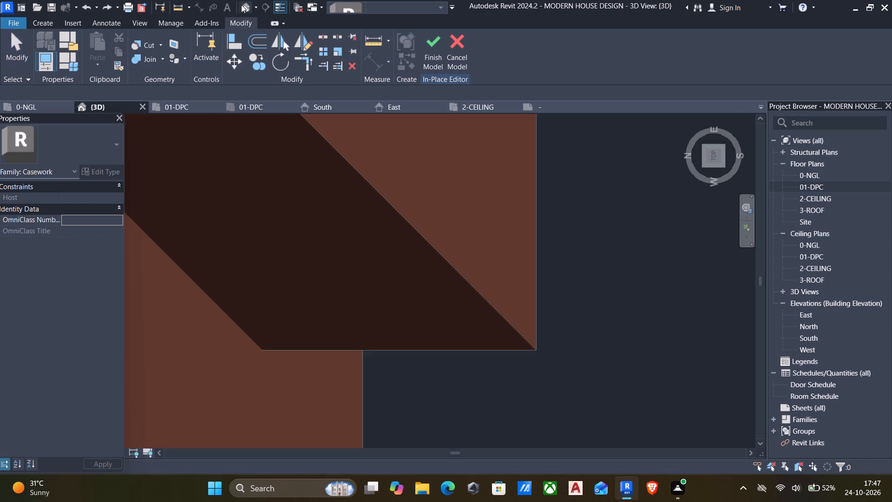
scroll(345, 209, "down", 7)
middle_click_drag(348, 281, 342, 108, "shift")
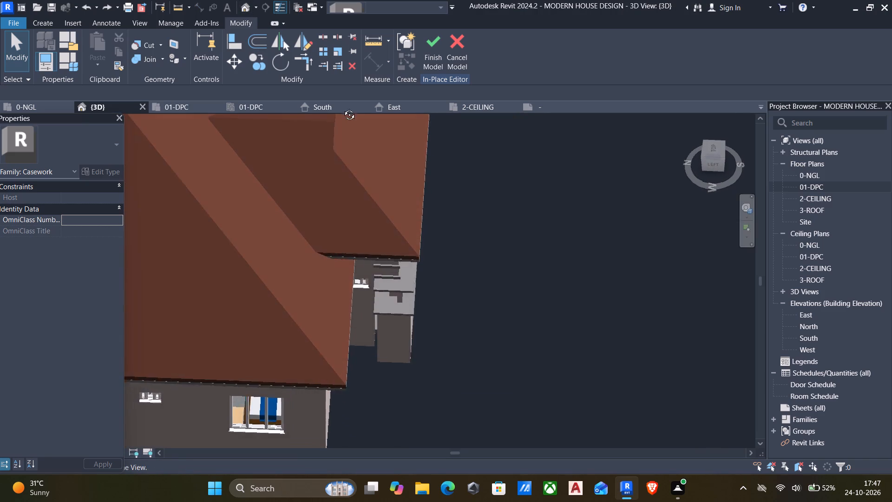
middle_click_drag(342, 108, 342, 107, "shift")
middle_click_drag(370, 292, 355, 45, "shift")
scroll(405, 247, "up", 4)
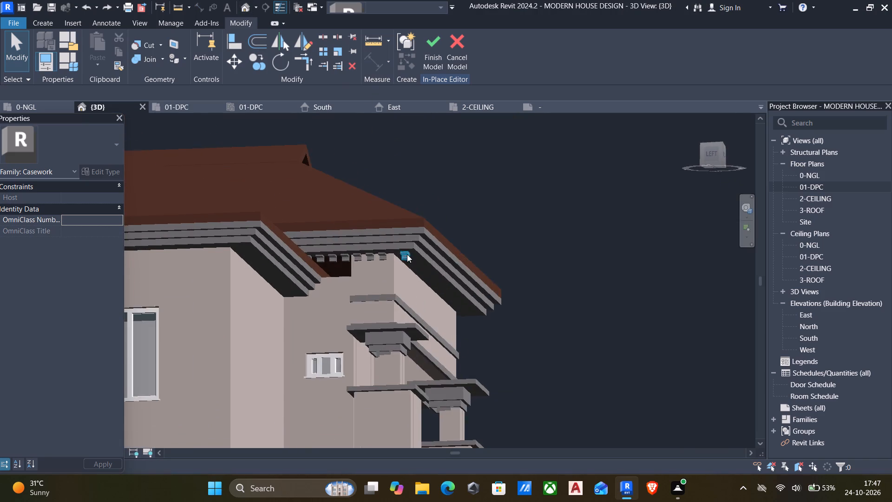
left_click(407, 254)
scroll(487, 189, "down", 4)
middle_click_drag(596, 170, 617, 325)
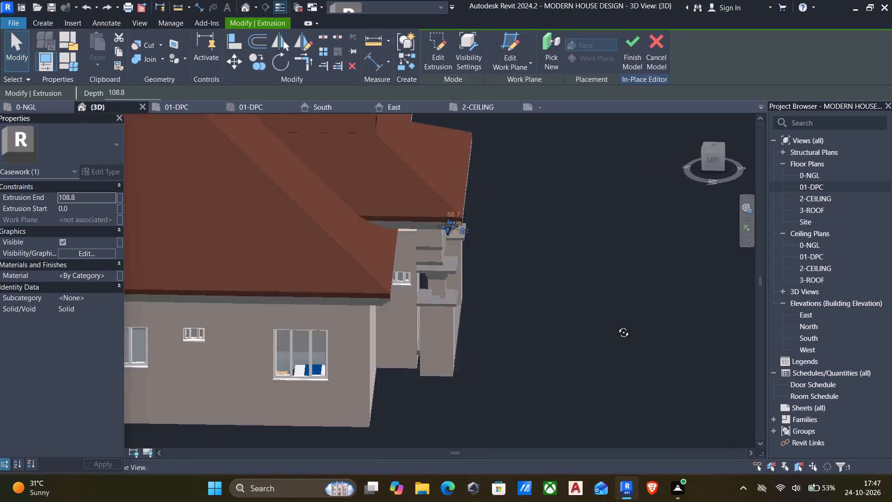
middle_click_drag(617, 325, 628, 371)
left_click(711, 148)
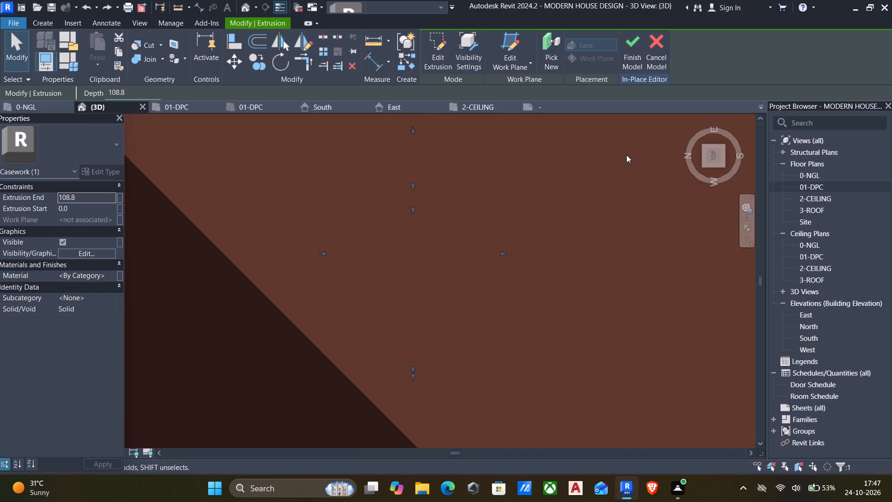
double_click(807, 186)
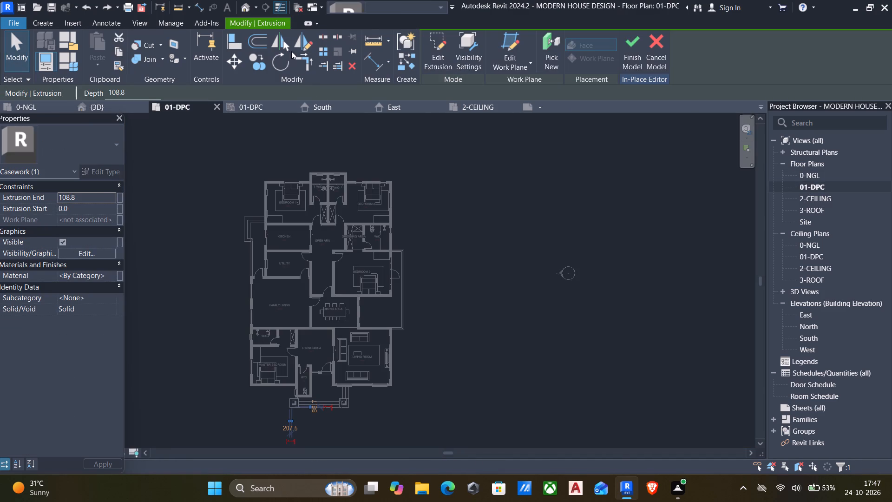
left_click(277, 64)
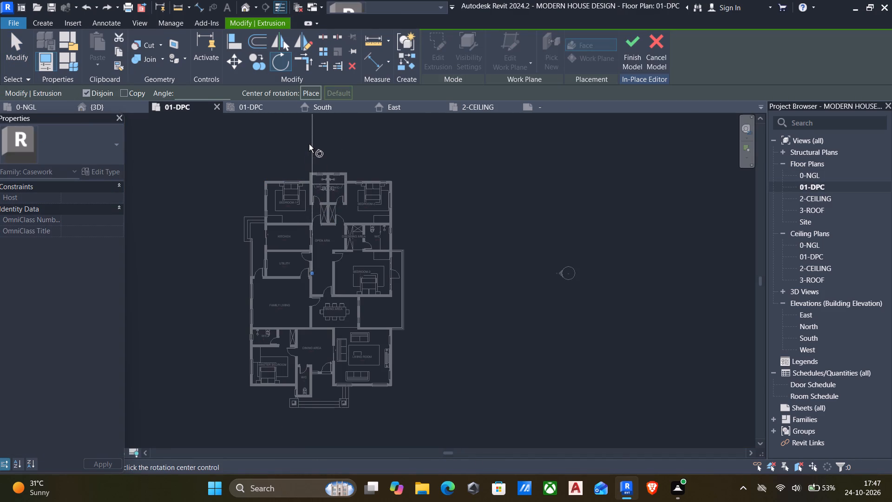
left_click(309, 143)
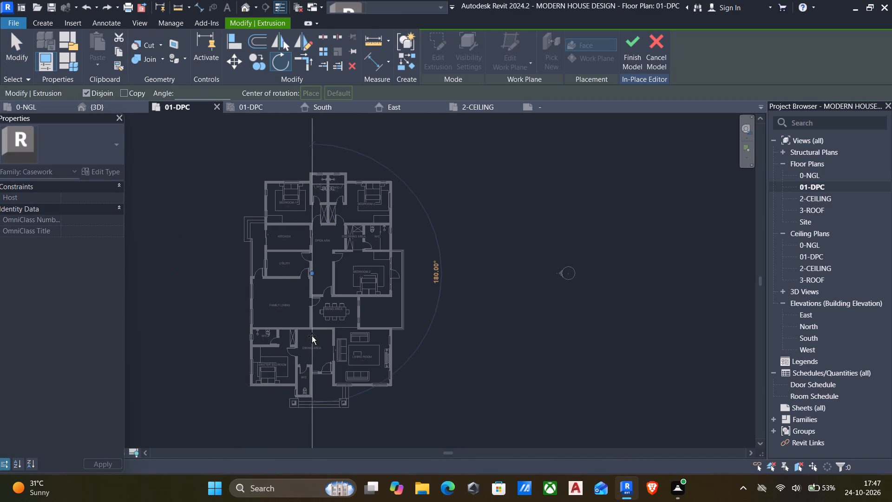
left_click(312, 333)
middle_click_drag(351, 279, 362, 177)
scroll(362, 176, "down", 3)
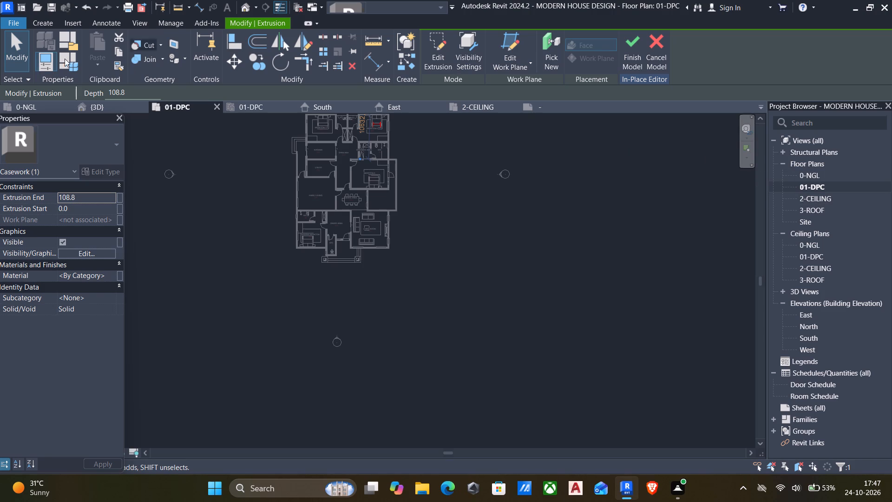
Look around the house in 3D from the front, sides and back to locate the rotated moulding block.
left_click(243, 9)
scroll(371, 285, "down", 18)
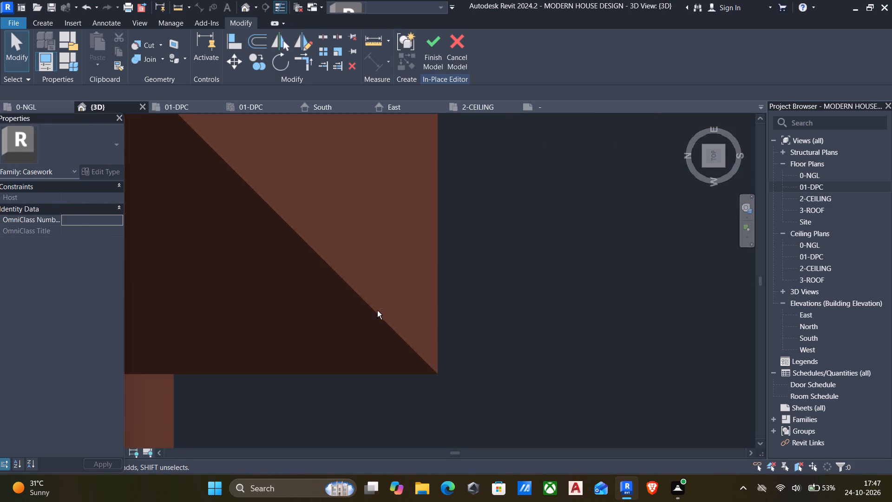
middle_click_drag(377, 310, 359, 130, "shift")
middle_click_drag(584, 386, 583, 338, "shift")
middle_click_drag(577, 265, 552, 76, "shift")
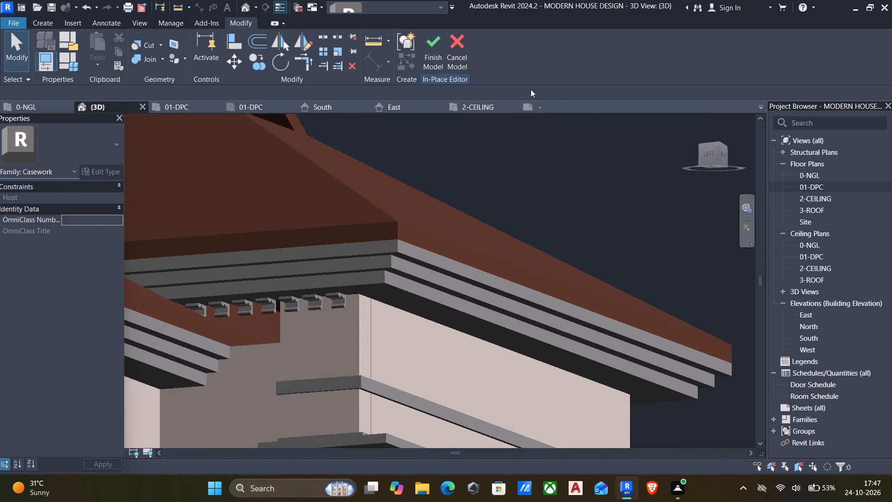
scroll(545, 138, "down", 4)
middle_click_drag(587, 226, 449, 243, "shift")
scroll(447, 247, "down", 6)
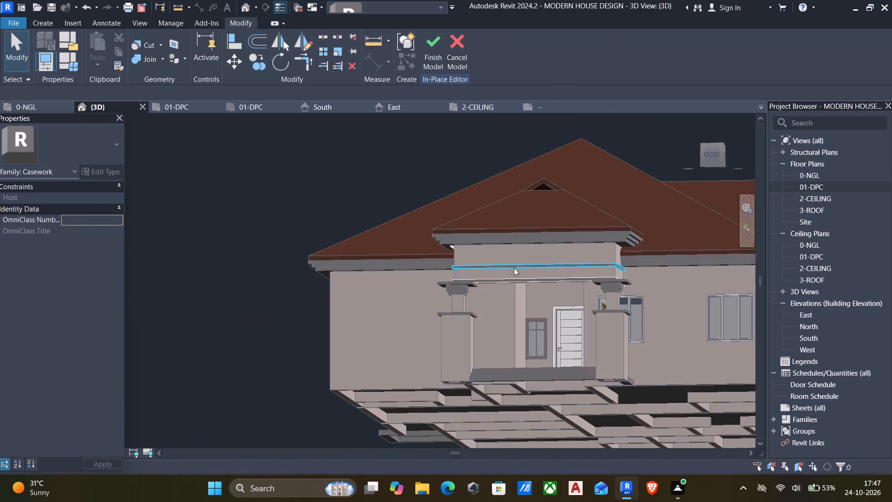
middle_click_drag(514, 268, 751, 270)
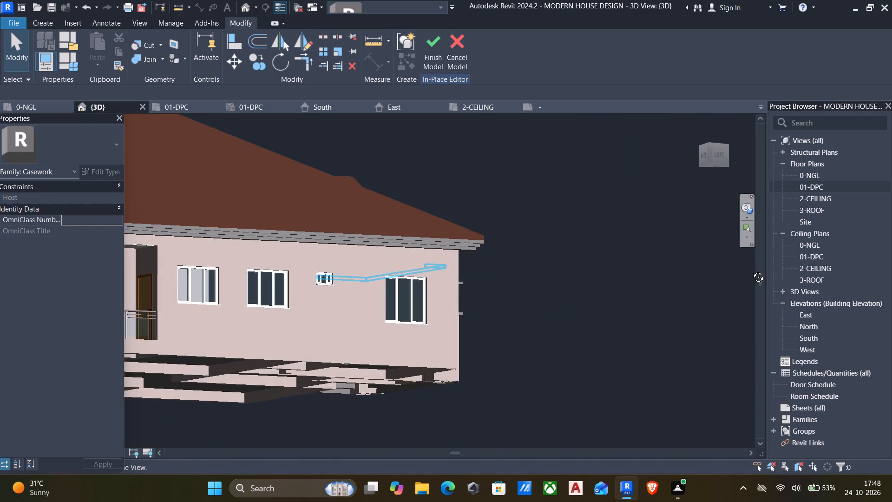
middle_click_drag(751, 270, 636, 250)
scroll(637, 251, "down", 8, "shift")
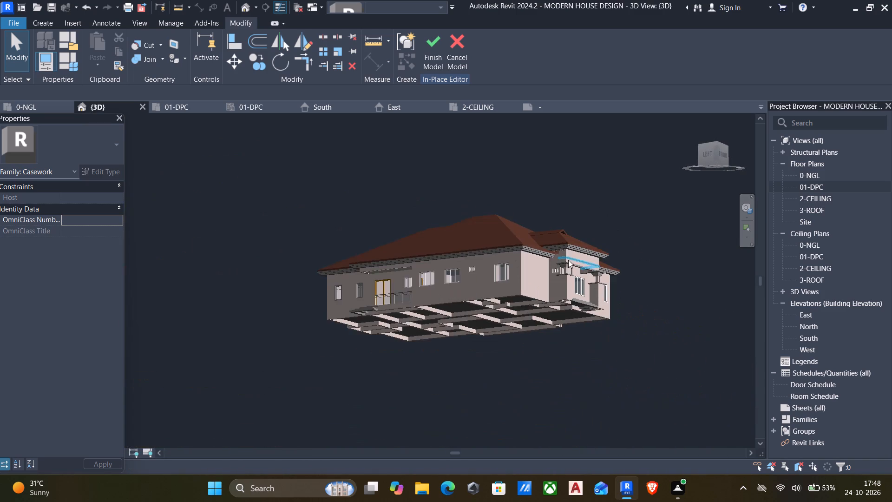
scroll(517, 286, "down", 5)
middle_click_drag(496, 288, 611, 346, "shift")
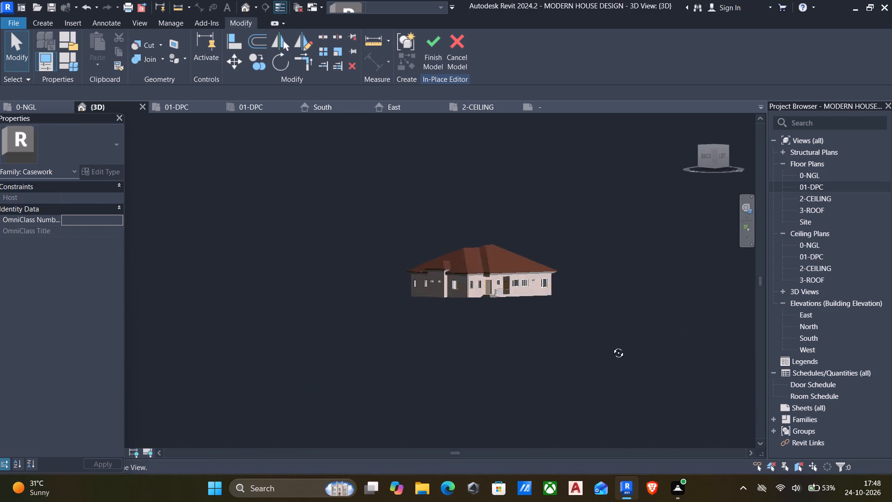
middle_click_drag(611, 346, 579, 350, "shift")
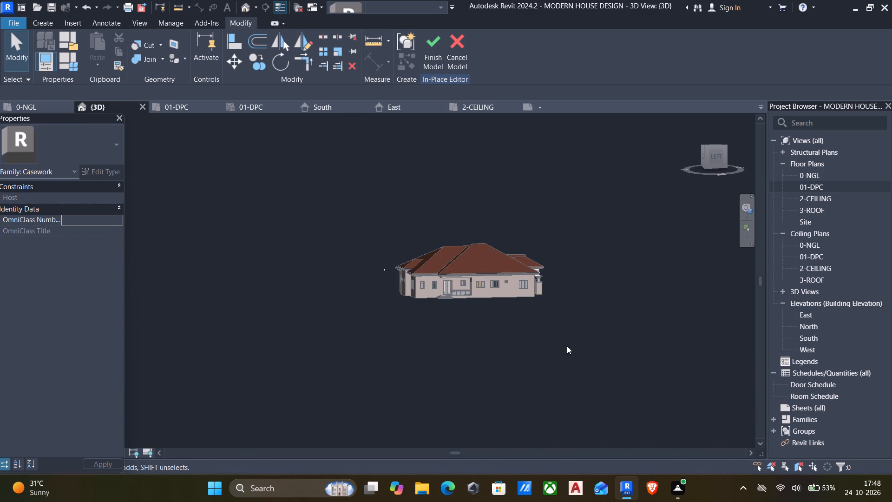
scroll(374, 270, "up", 17)
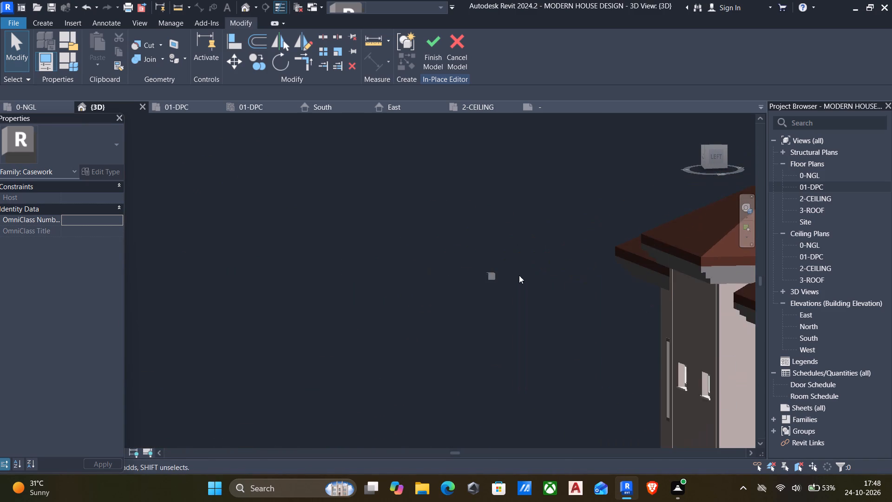
scroll(568, 284, "up", 6)
scroll(509, 272, "up", 5)
scroll(335, 293, "down", 20)
scroll(335, 293, "down", 1)
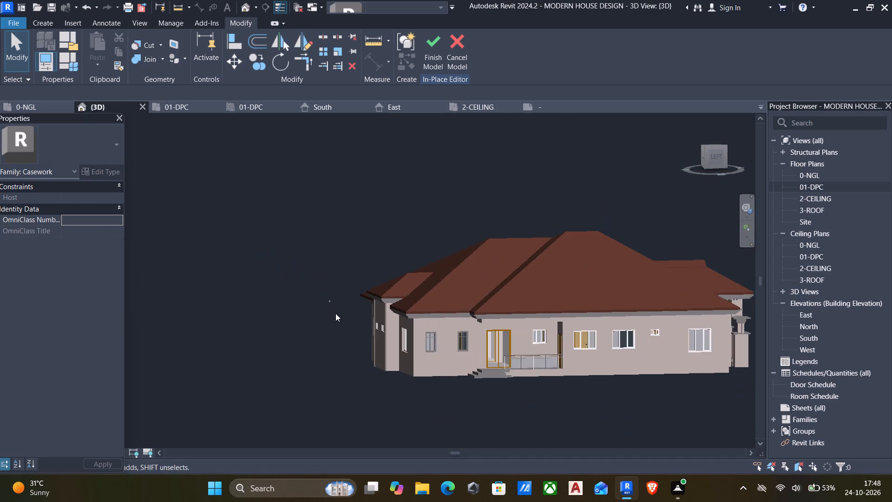
middle_click_drag(555, 359, 490, 339)
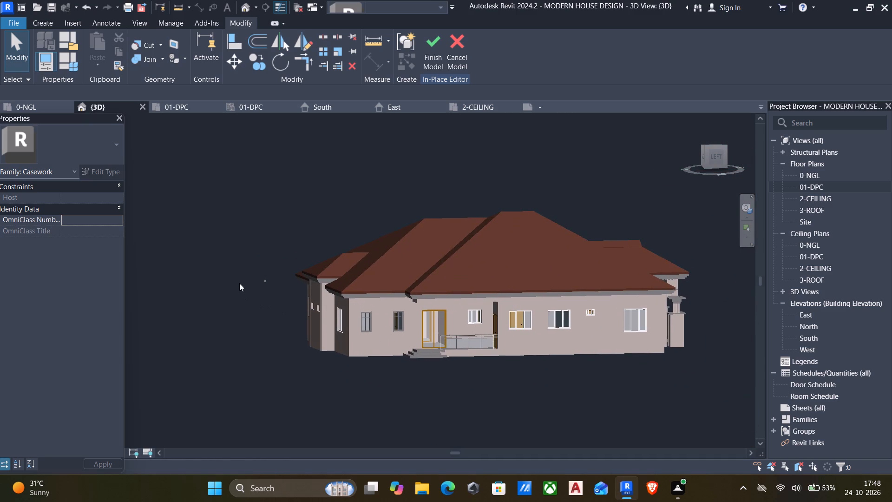
scroll(255, 262, "up", 5)
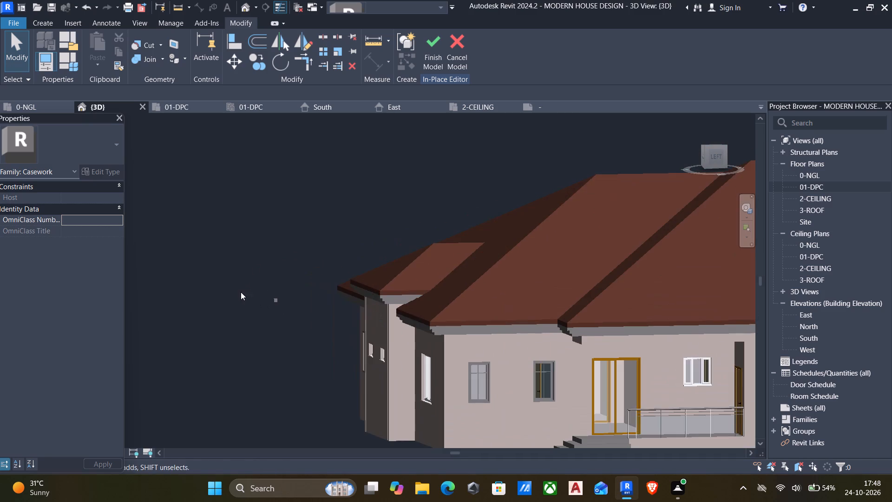
Select the stray moulding block behind the house and move it in the 3D top view to just beyond the front porch roof's outer corner.
left_click_drag(241, 293, 312, 332)
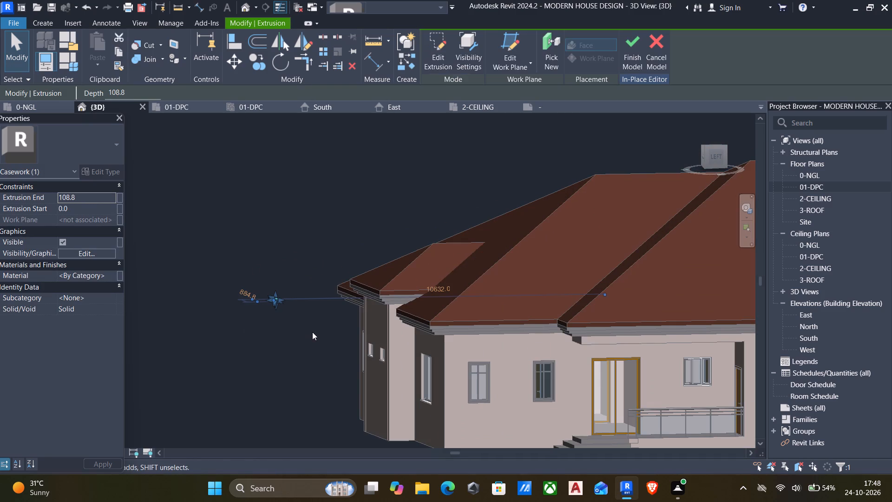
scroll(334, 329, "down", 5)
middle_click_drag(355, 332, 320, 369, "shift")
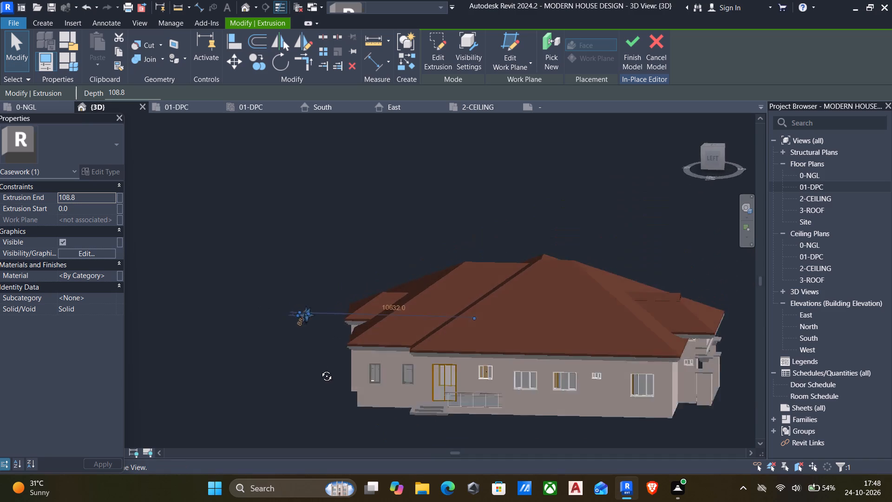
middle_click_drag(320, 369, 295, 409, "shift")
middle_click_drag(480, 244, 332, 378, "shift")
middle_click_drag(348, 360, 374, 302)
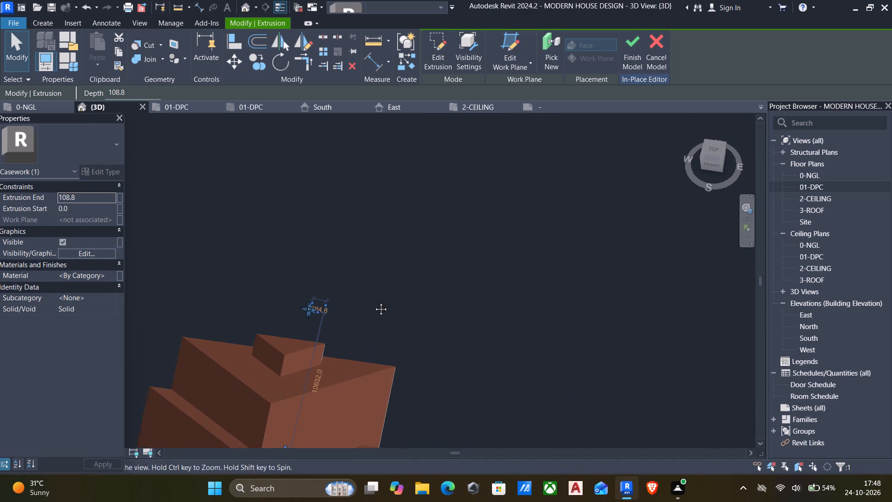
middle_click_drag(374, 302, 398, 216)
left_click(716, 148)
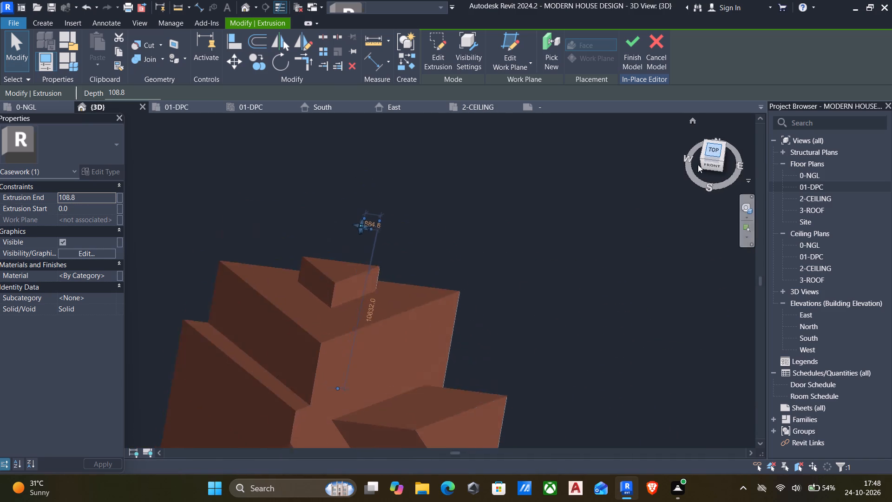
scroll(525, 299, "down", 7)
scroll(493, 323, "down", 14)
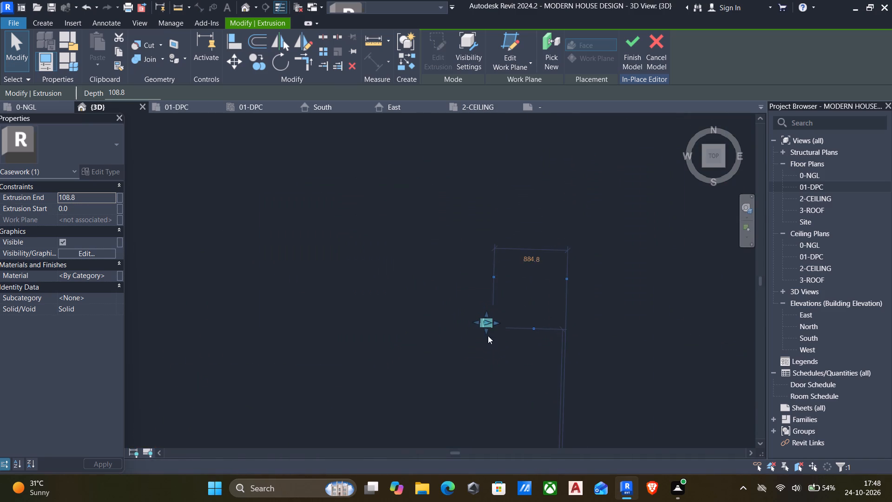
middle_click_drag(476, 362, 466, 268)
scroll(466, 266, "down", 14)
middle_click_drag(457, 342, 464, 239)
scroll(464, 239, "down", 5)
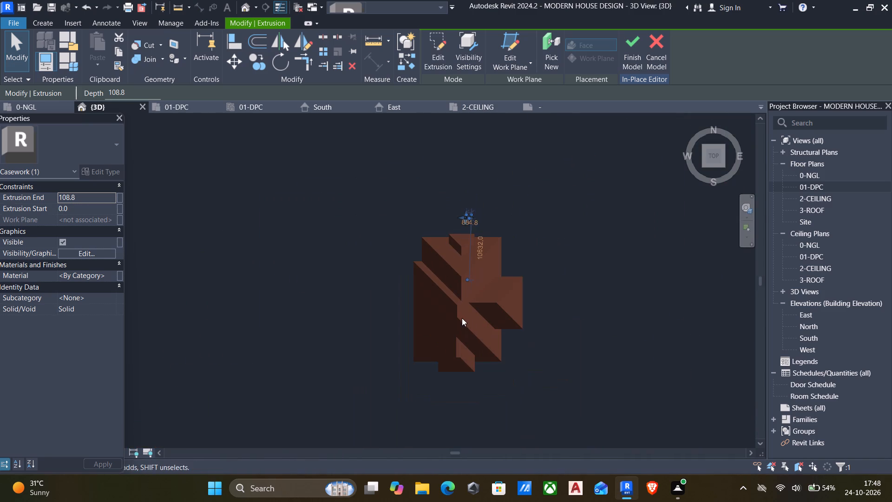
middle_click_drag(462, 318, 459, 296)
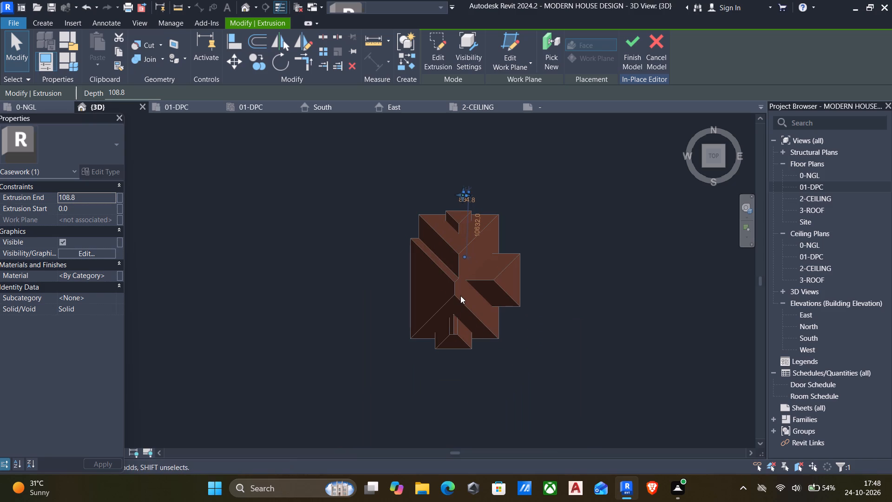
type("mv")
scroll(445, 200, "up", 2)
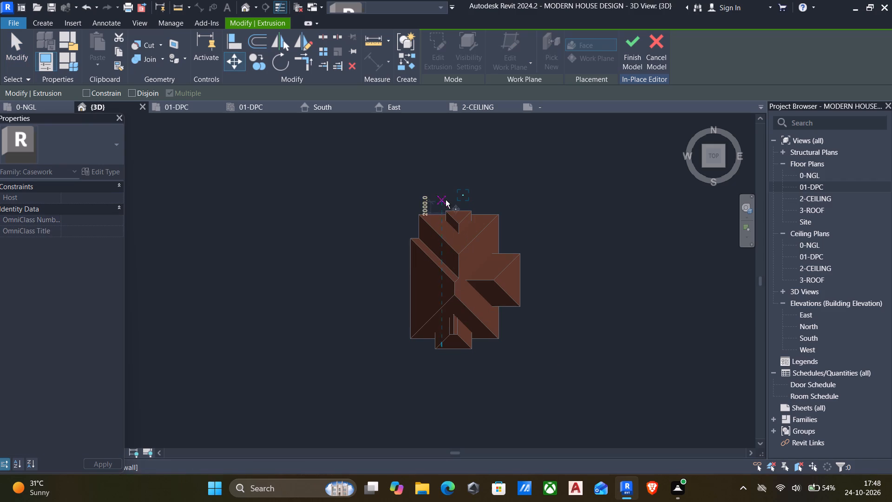
scroll(446, 200, "up", 5)
left_click(464, 203)
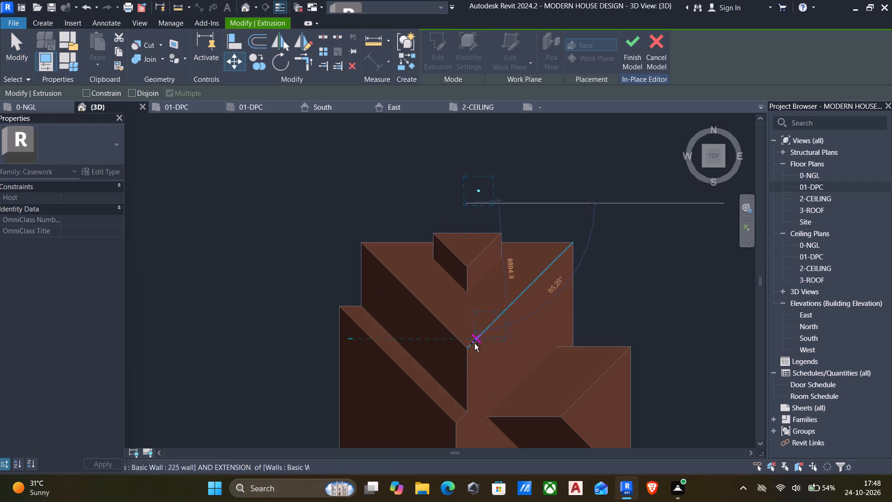
scroll(473, 231, "down", 4)
middle_click_drag(483, 311, 450, 91)
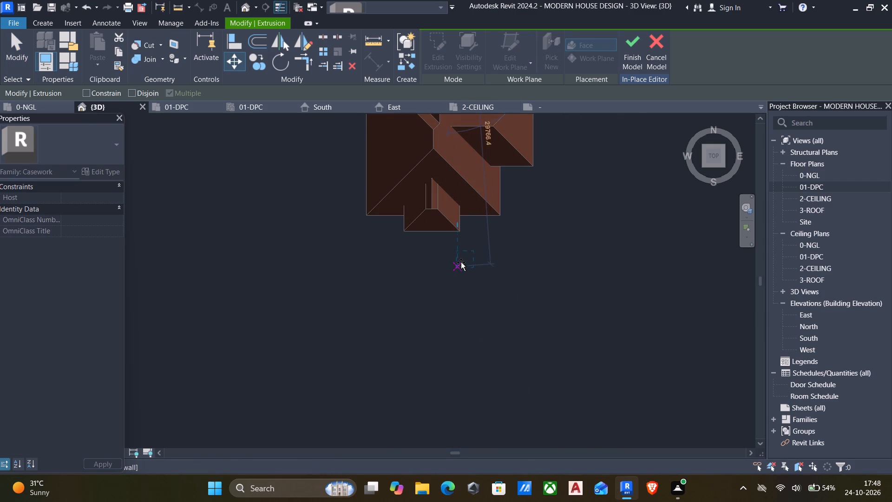
left_click(459, 246)
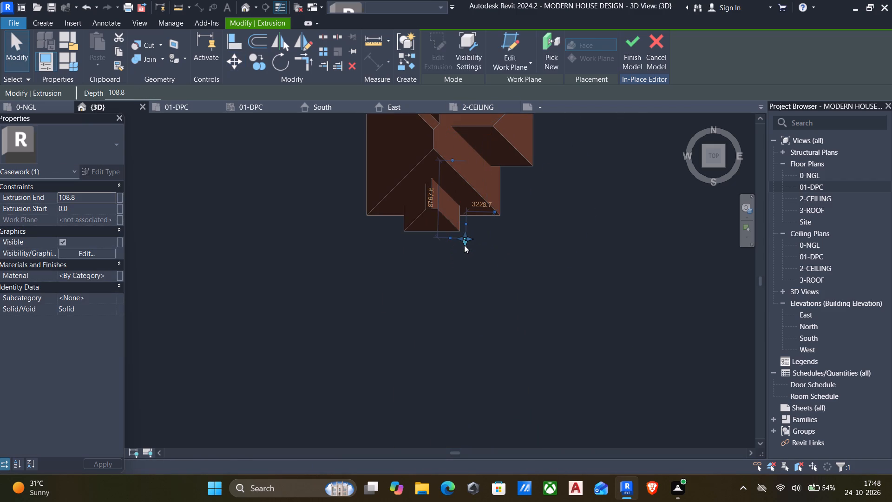
key("Escape")
Examine the front porch in 3D from above and around to check the moved moulding block's position against the eave.
middle_click_drag(487, 316, 481, 125, "shift")
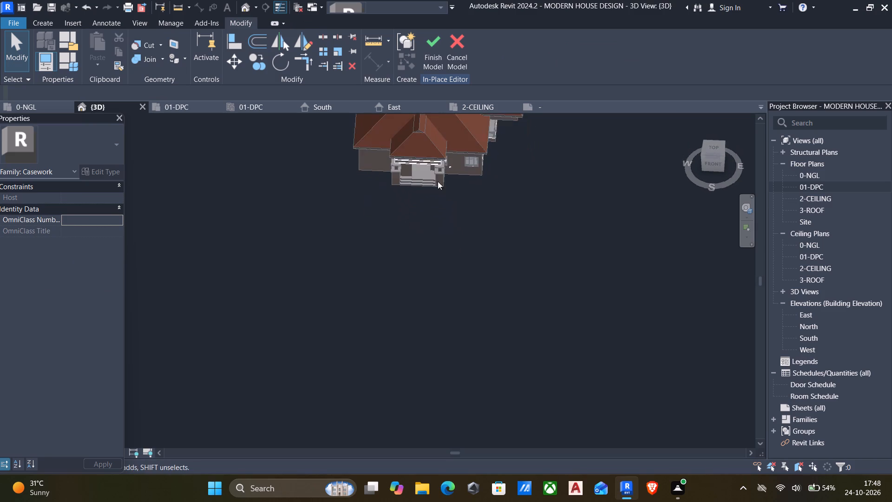
scroll(446, 198, "up", 4)
scroll(425, 320, "up", 1)
middle_click_drag(469, 200, 461, 273)
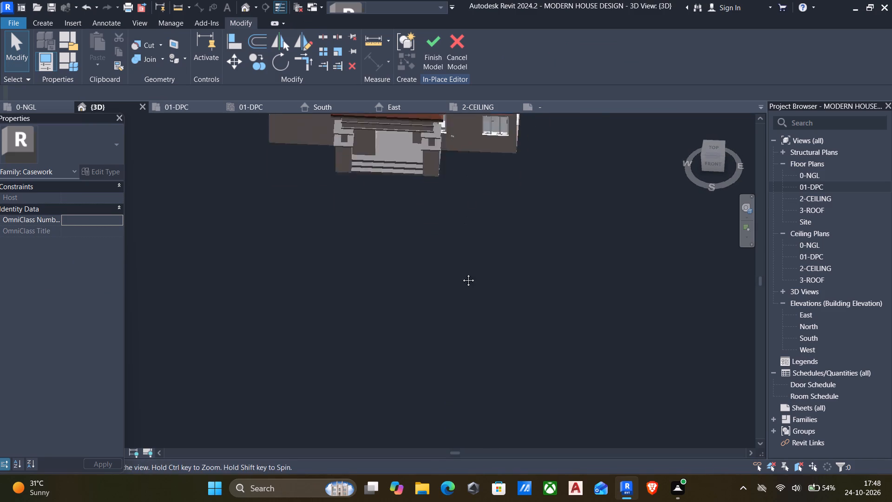
middle_click_drag(461, 273, 466, 394)
scroll(466, 396, "up", 6)
scroll(509, 398, "up", 5)
scroll(504, 273, "up", 1)
middle_click_drag(505, 273, 478, 297)
scroll(487, 291, "down", 6)
middle_click_drag(379, 358, 391, 317, "shift")
middle_click_drag(395, 280, 538, 414)
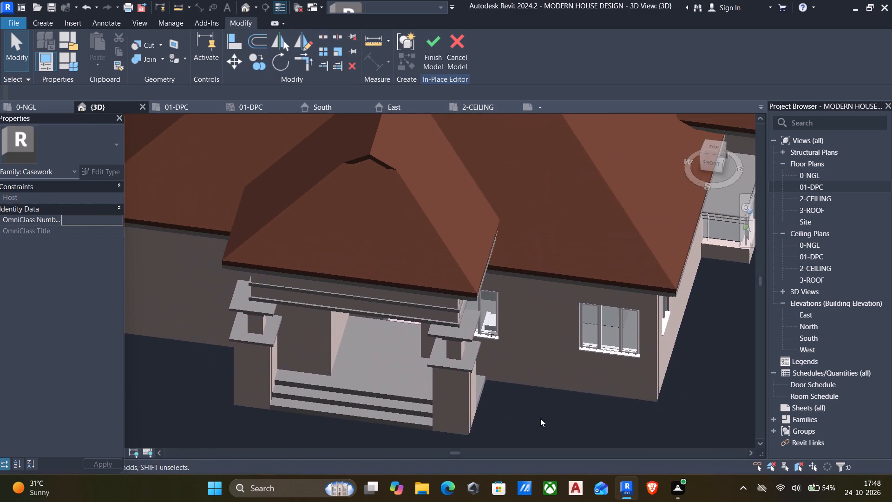
middle_click_drag(496, 397, 483, 330, "shift")
middle_click_drag(483, 329, 891, 435)
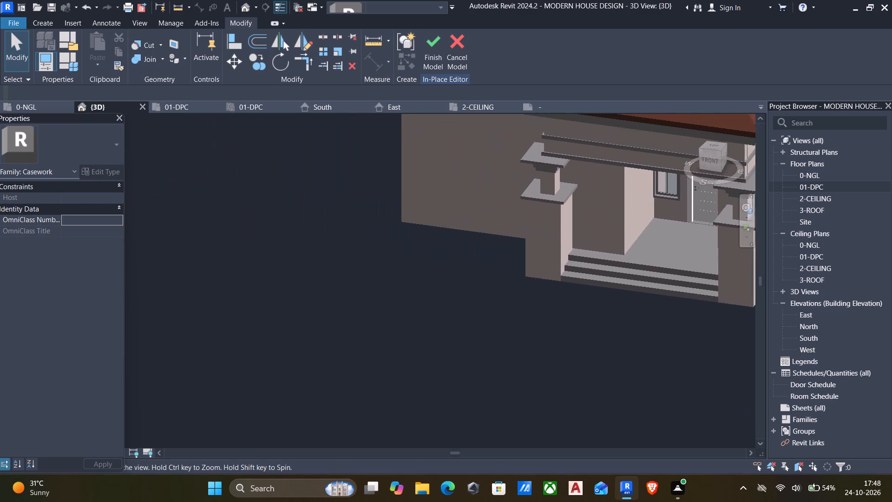
middle_click_drag(891, 435, 630, 486)
middle_click_drag(438, 352, 414, 309)
middle_click_drag(415, 306, 649, 501)
scroll(649, 481, "down", 1)
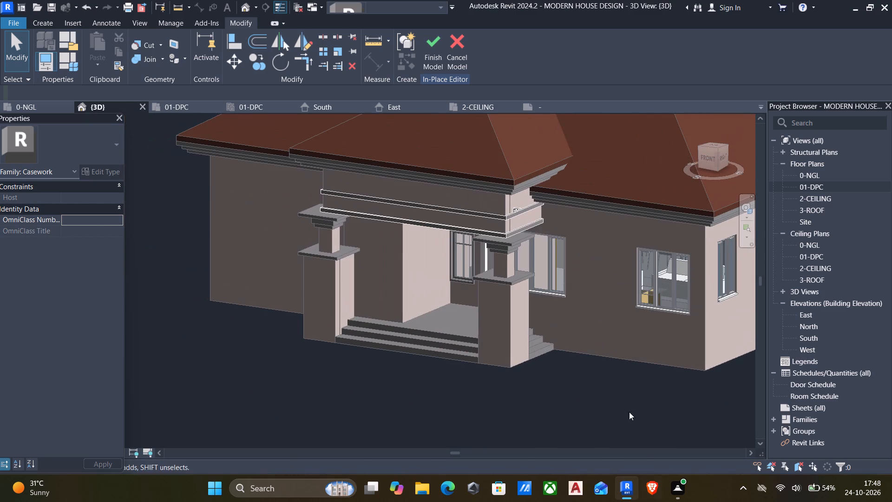
middle_click_drag(490, 232, 517, 395)
scroll(532, 387, "up", 4)
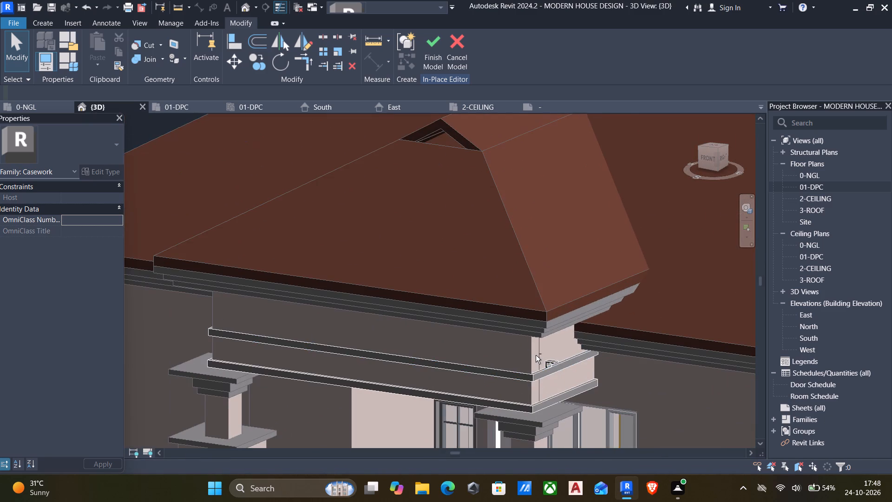
scroll(528, 337, "down", 6)
middle_click_drag(528, 337, 820, 435, "shift")
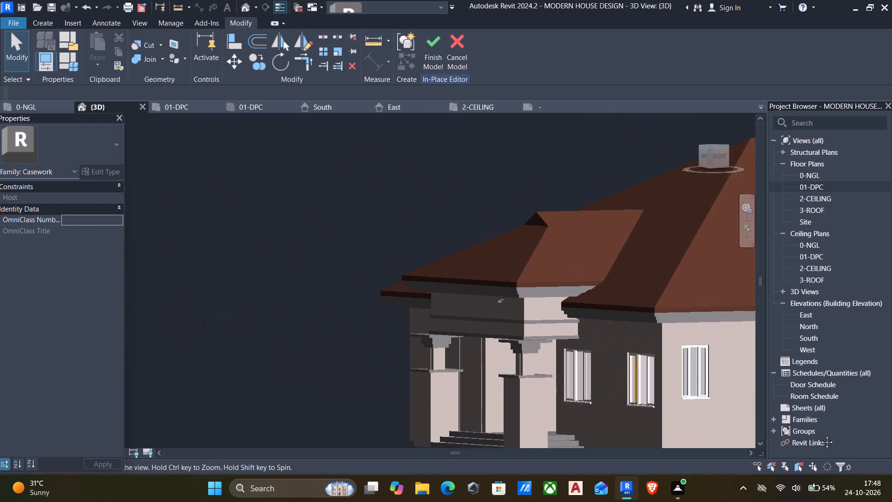
middle_click_drag(820, 435, 821, 436, "shift")
scroll(660, 390, "up", 6)
middle_click_drag(312, 283, 477, 397)
scroll(460, 320, "up", 5)
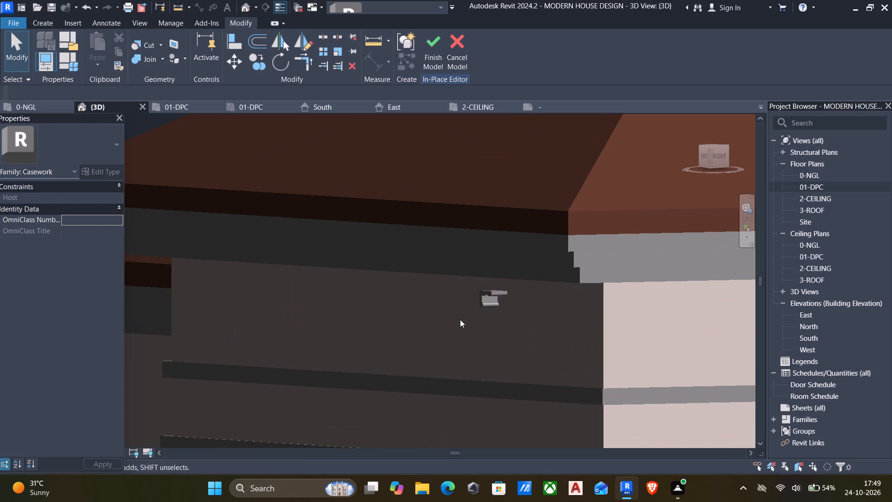
Select the stray moulding block and nudge it horizontally in the 3D right view to just inside the porch side wall's front corner.
left_click(503, 293)
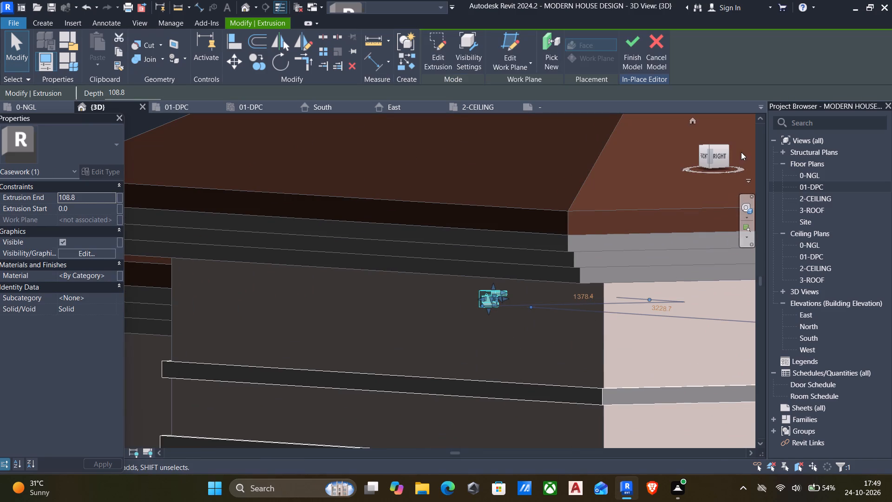
left_click(722, 155)
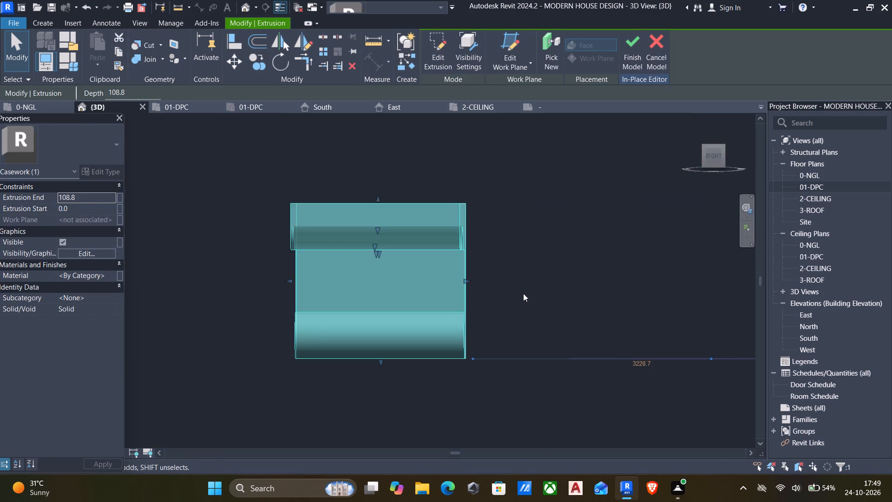
scroll(521, 304, "down", 20)
scroll(521, 304, "down", 1)
middle_click_drag(517, 369, 362, 389)
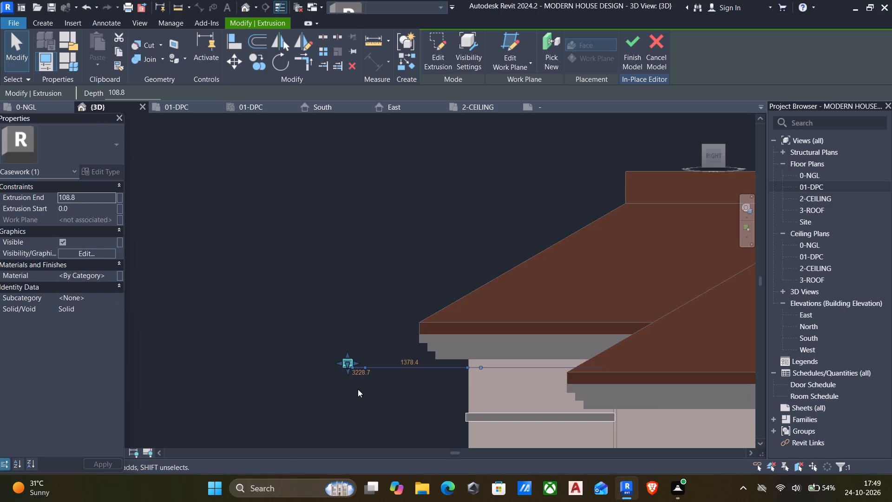
key("Right")
key("Right")
key("Right")
key("Right")
key("Right")
key("Right")
key("Right")
key("Right")
key("Right")
key("Right")
key("Right")
key("Right")
key("Right")
key("Right")
key("Right")
key("Right")
key("Right")
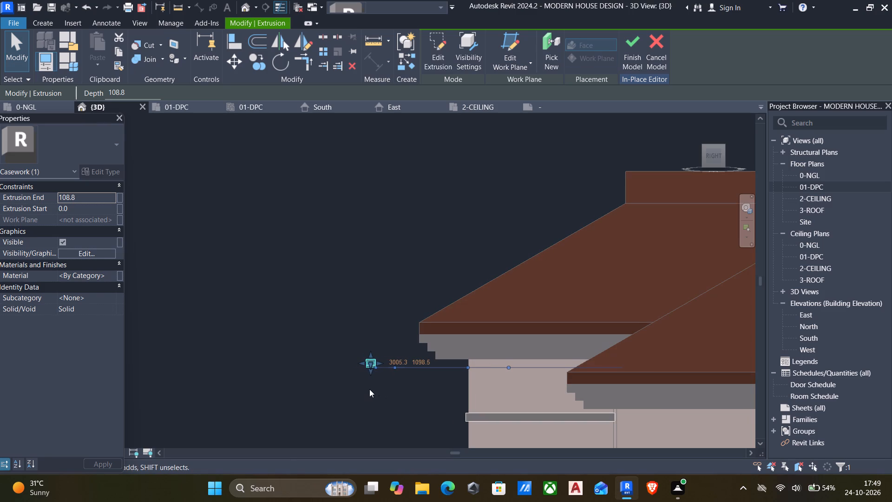
key("Right")
key("Right")
key("Right")
key("Right")
key("Right")
key("Right")
key("Right")
key("Right")
key("Right")
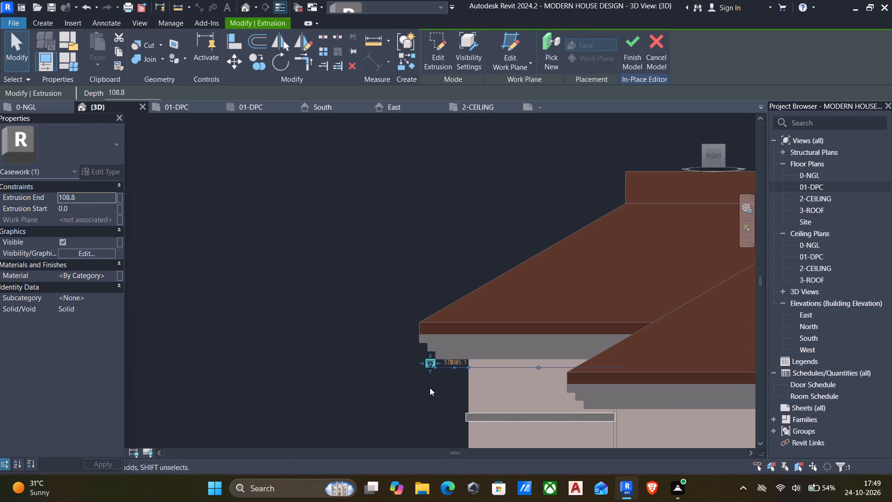
key("Right")
key("Right")
key("Right")
key("Right")
key("Right")
key("Right")
key("Right")
key("Right")
key("Right")
key("Right")
key("Right")
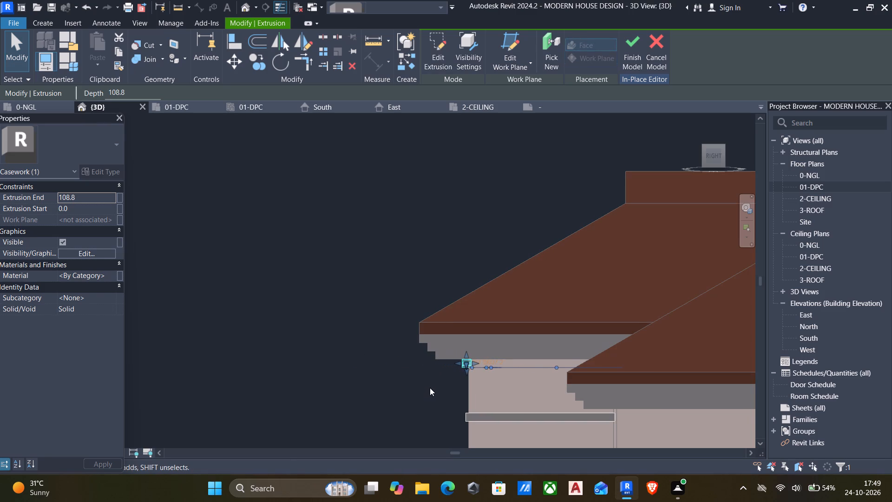
key("Right")
key("Right")
key("Escape")
Move the floating moulding block about 1100 mm sideways onto the porch side wall, directly under the eave at the front corner.
scroll(432, 394, "down", 5)
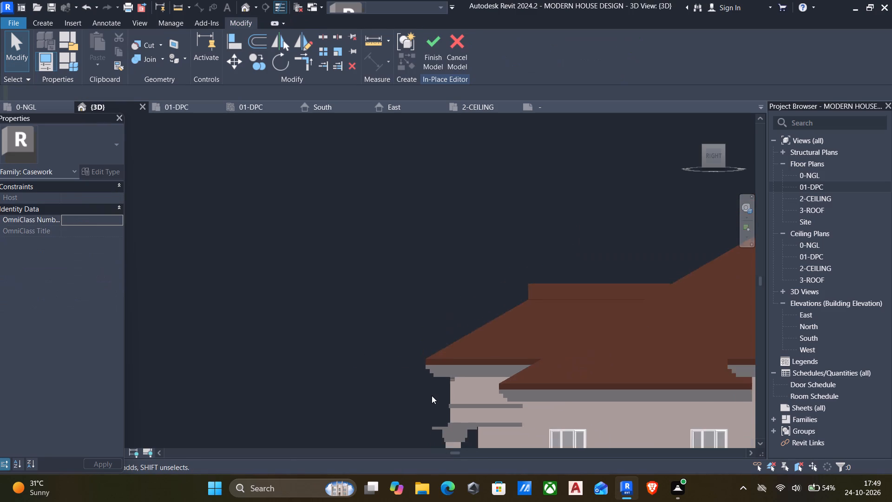
middle_click_drag(432, 396, 593, 371, "shift")
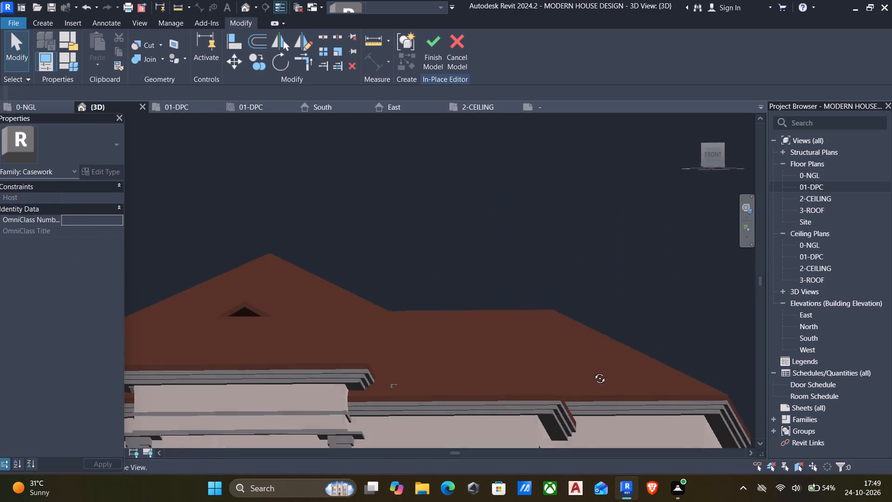
middle_click_drag(593, 371, 599, 383, "shift")
middle_click_drag(497, 380, 499, 339)
scroll(459, 343, "up", 4)
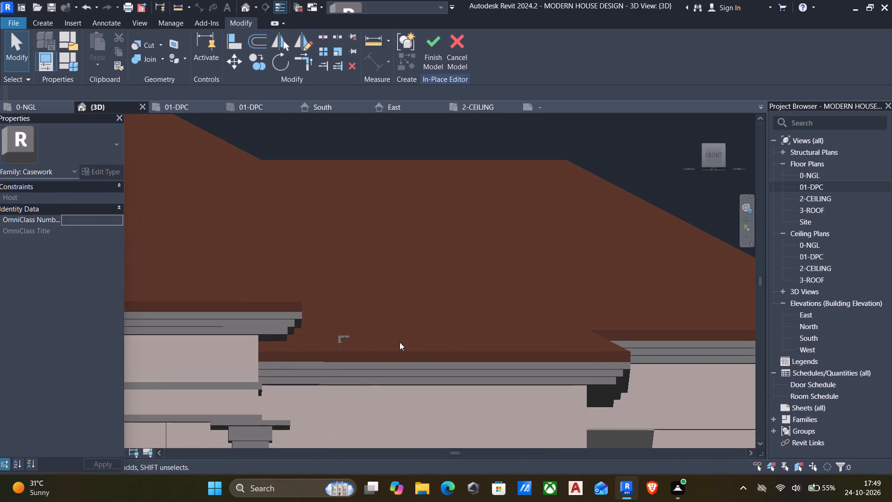
middle_click_drag(350, 374, 346, 383, "shift")
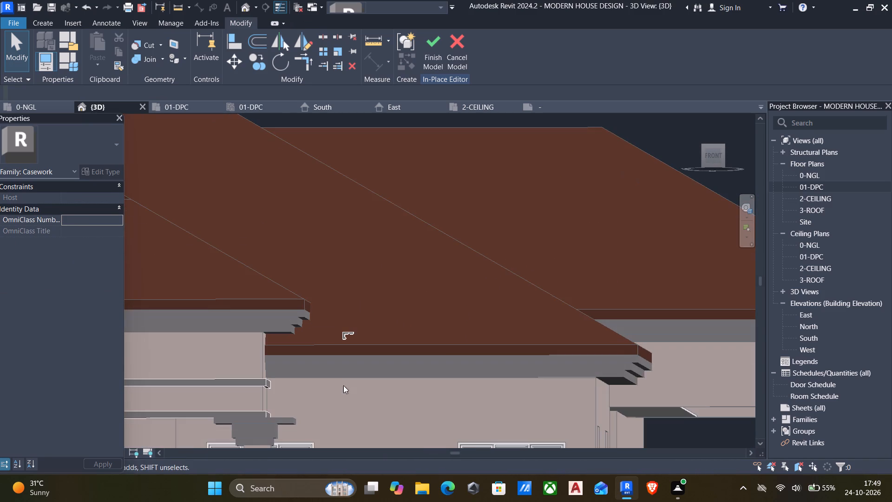
middle_click_drag(286, 361, 437, 312)
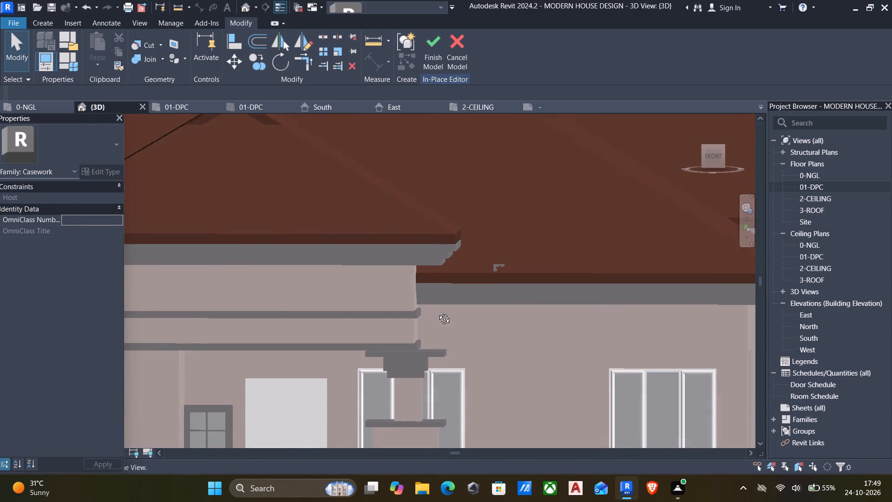
middle_click_drag(437, 312, 437, 316)
middle_click(401, 300, "shift")
middle_click_drag(401, 300, 361, 317, "shift")
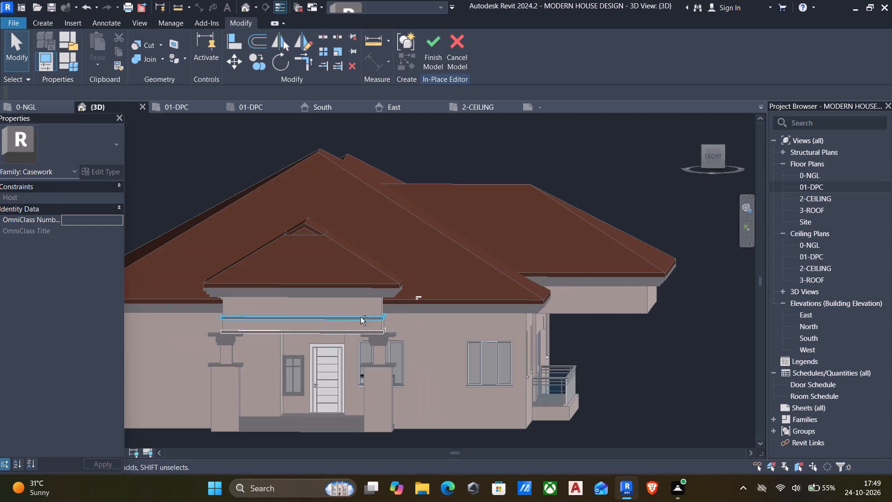
middle_click_drag(361, 317, 332, 328, "shift")
key("shift+Escape")
scroll(401, 308, "up", 5)
middle_click_drag(401, 308, 367, 303, "shift")
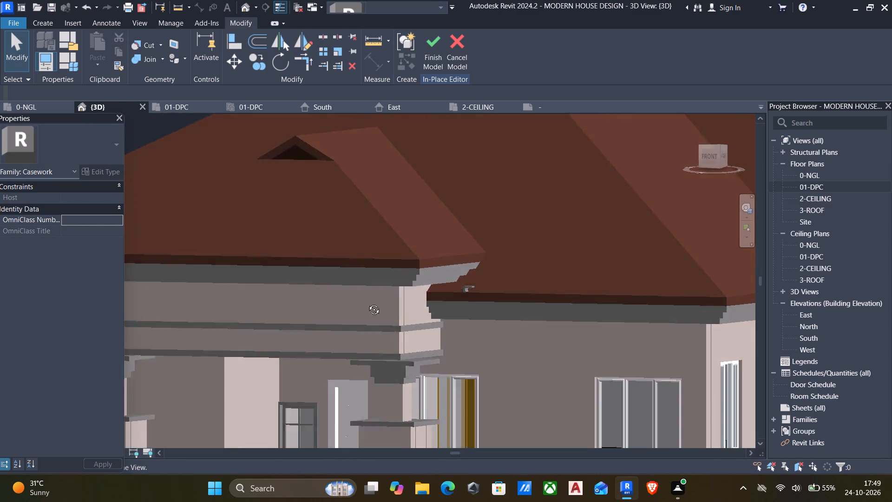
middle_click_drag(367, 303, 374, 284, "shift")
scroll(473, 304, "up", 4)
left_click(446, 291)
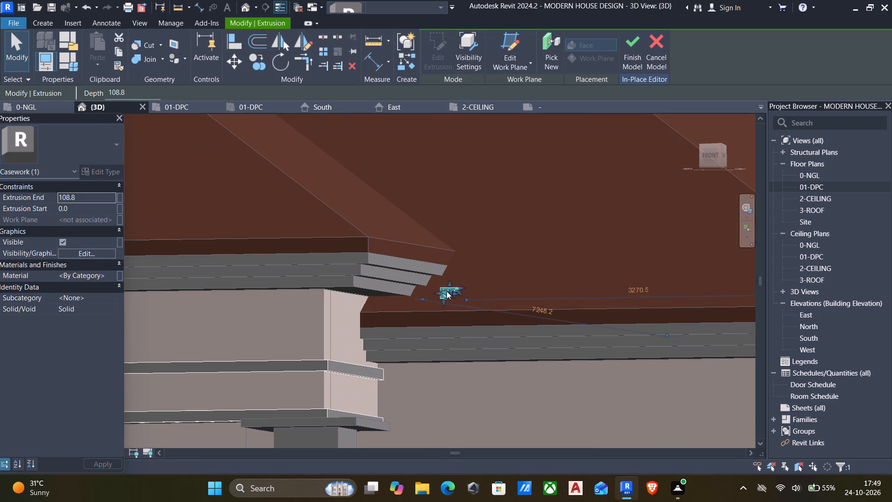
type("mv")
scroll(418, 307, "up", 4)
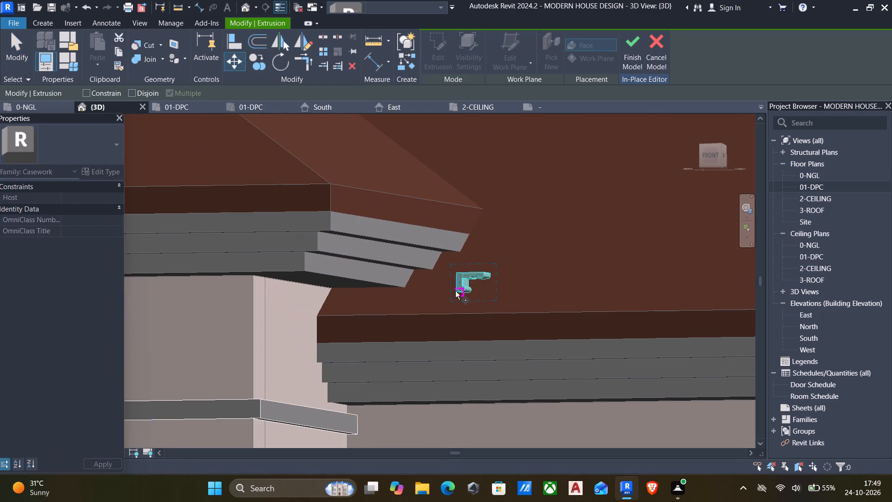
left_click(456, 290)
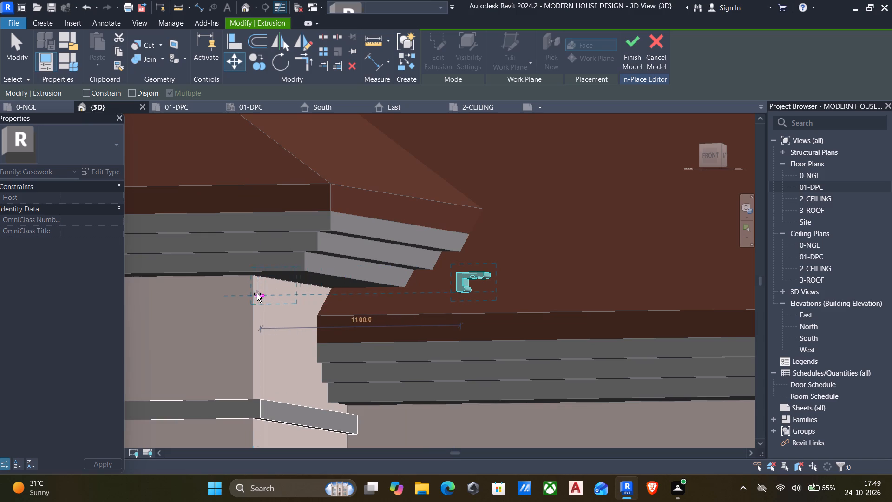
left_click(256, 294)
key("Escape")
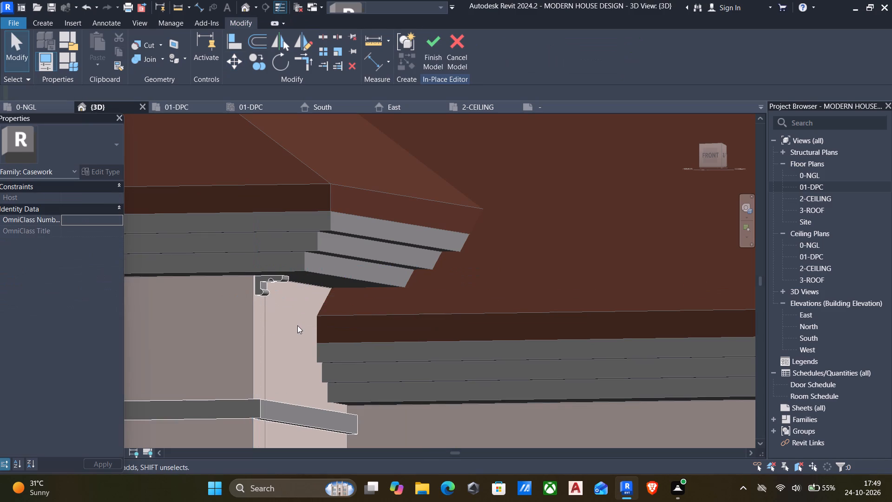
Examine the porch from both sides in 3D, comparing the placed moulding block with the block row on the opposite side.
middle_click_drag(298, 327, 230, 289, "shift")
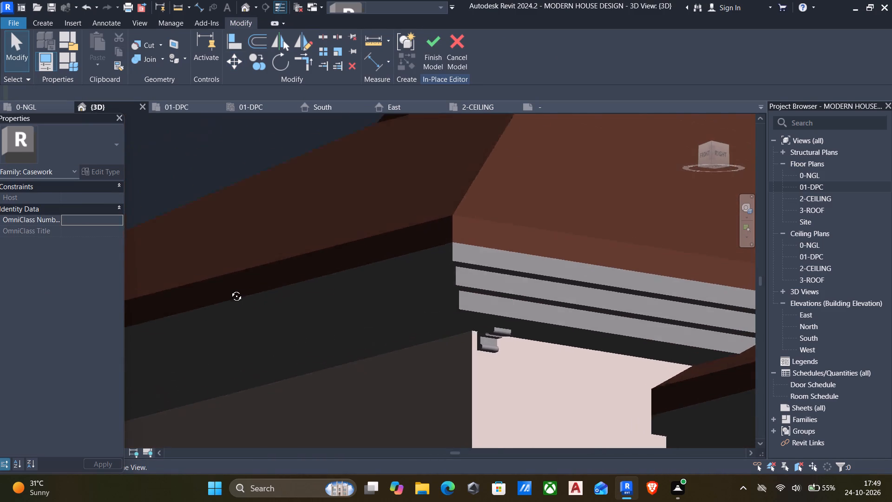
middle_click_drag(230, 289, 264, 310, "shift")
scroll(265, 311, "down", 7)
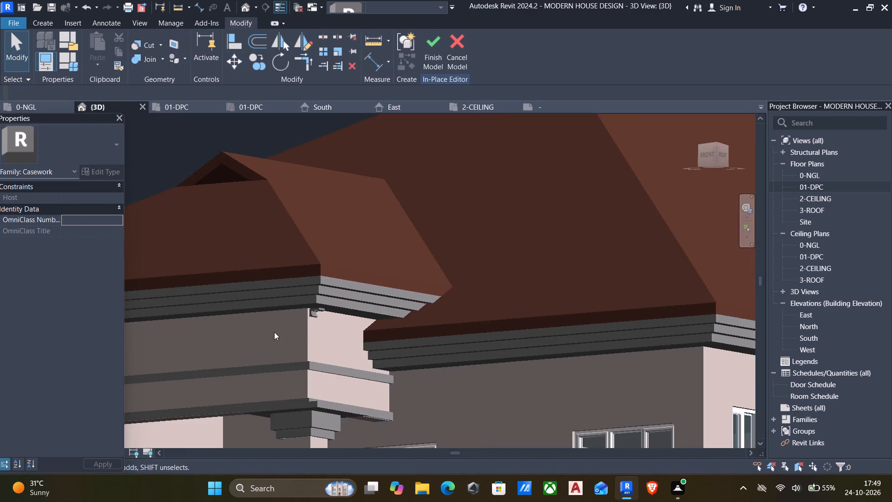
scroll(276, 348, "down", 6)
middle_click_drag(279, 350, 348, 343, "shift")
middle_click_drag(356, 342, 546, 356, "shift")
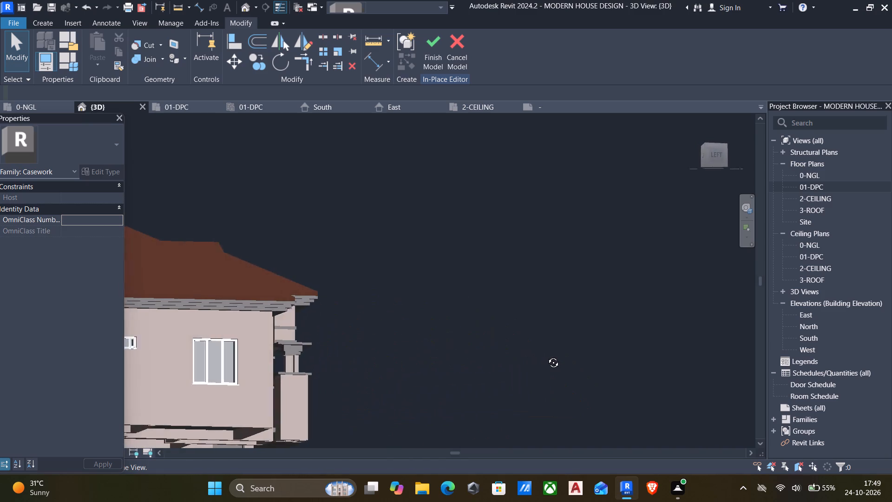
middle_click_drag(546, 356, 555, 357, "shift")
middle_click_drag(445, 347, 377, 348, "shift")
middle_click_drag(363, 349, 586, 358)
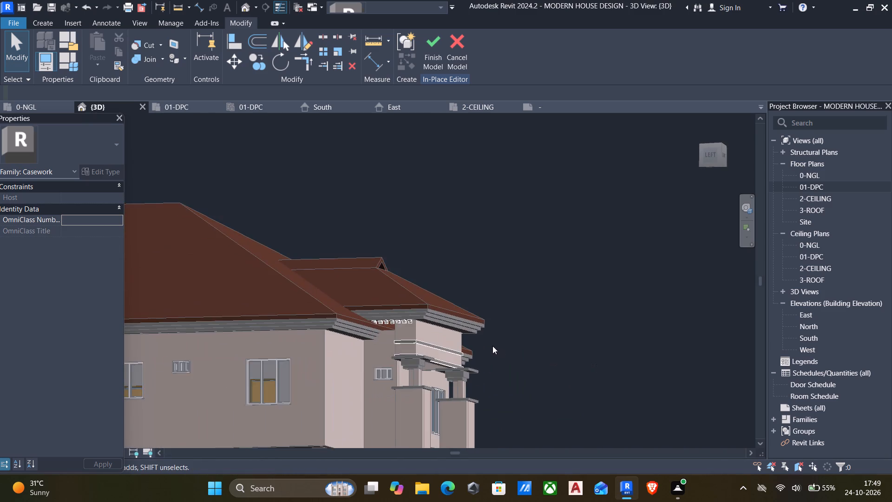
scroll(448, 339, "up", 5)
middle_click_drag(378, 331, 266, 318, "shift")
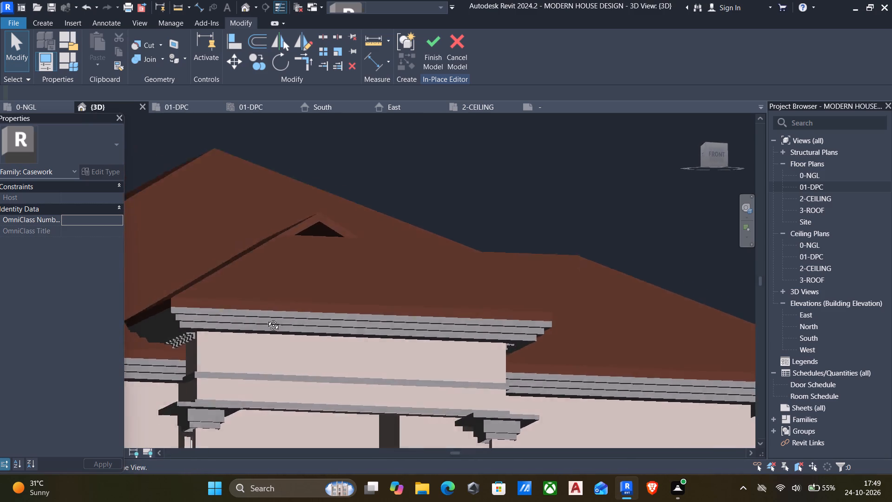
middle_click_drag(266, 318, 64, 317, "shift")
middle_click_drag(635, 334, 496, 297)
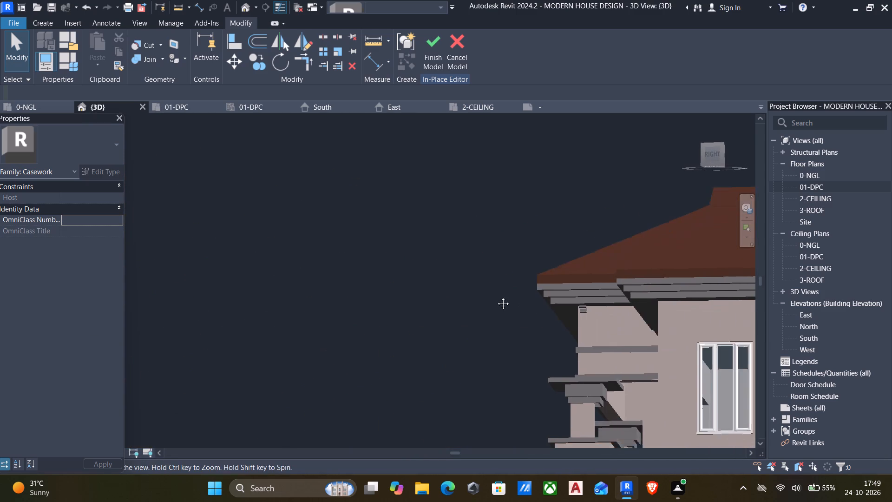
middle_click_drag(496, 297, 495, 297)
middle_click_drag(573, 322, 589, 325, "shift")
scroll(573, 322, "up", 1, "shift")
middle_click_drag(574, 326, 560, 312)
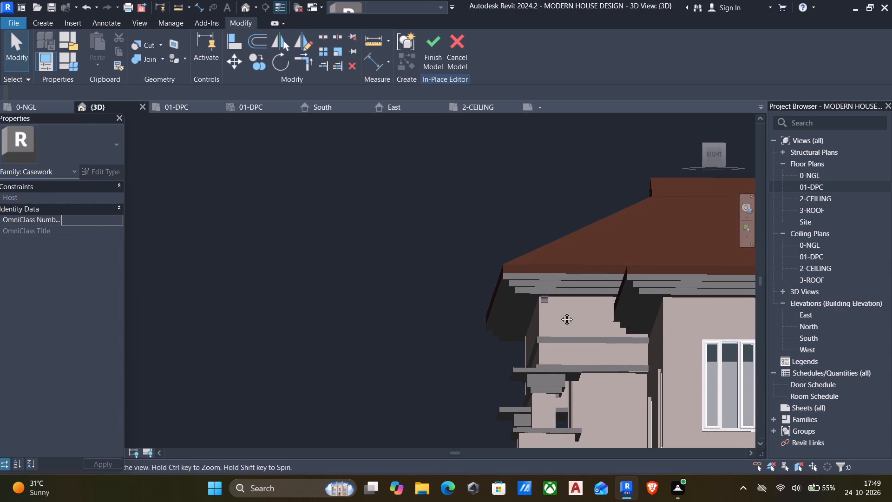
middle_click_drag(560, 312, 554, 303)
middle_click_drag(541, 301, 530, 318)
middle_click_drag(530, 327, 526, 329)
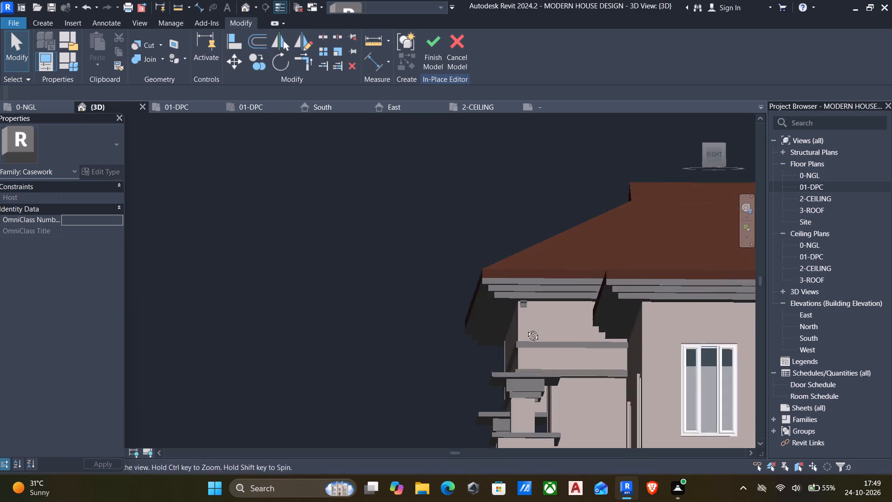
middle_click_drag(526, 329, 524, 367)
scroll(549, 324, "up", 4)
middle_click_drag(543, 318, 436, 306)
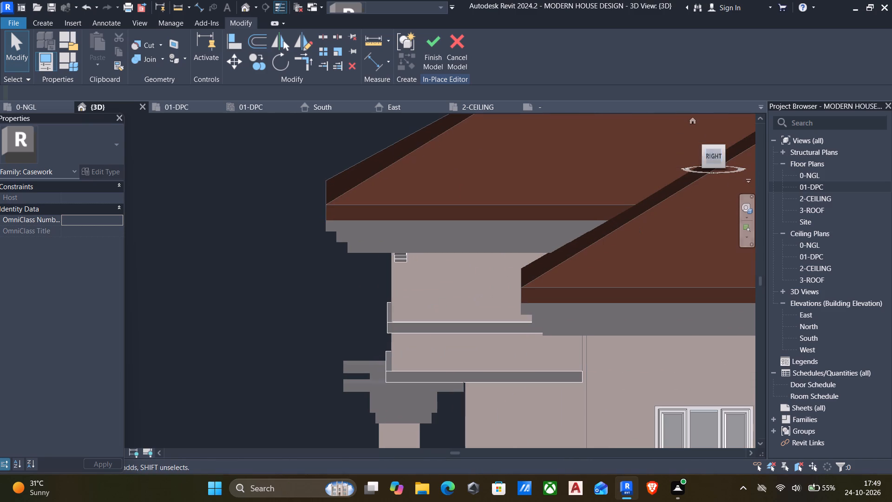
In the 3D right view, copy the corner moulding block 200 mm horizontally along the porch side wall under the eave.
left_click(712, 153)
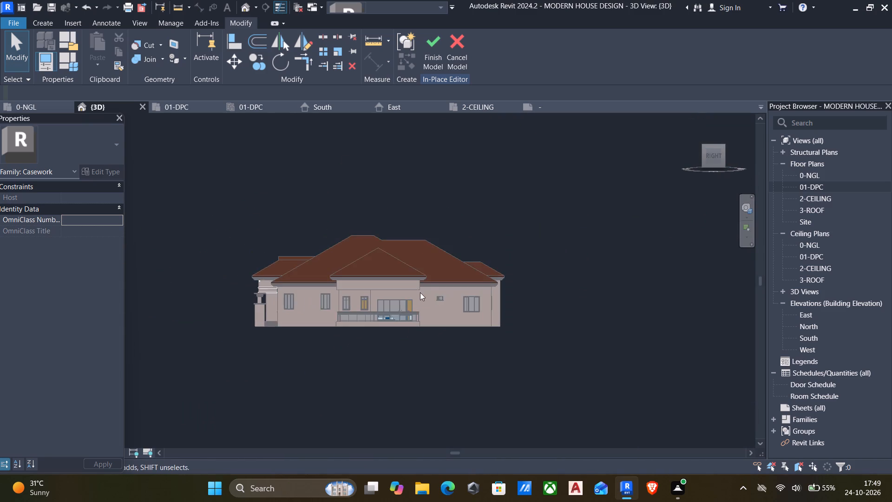
scroll(262, 321, "up", 5)
scroll(283, 248, "up", 11)
scroll(240, 277, "up", 4)
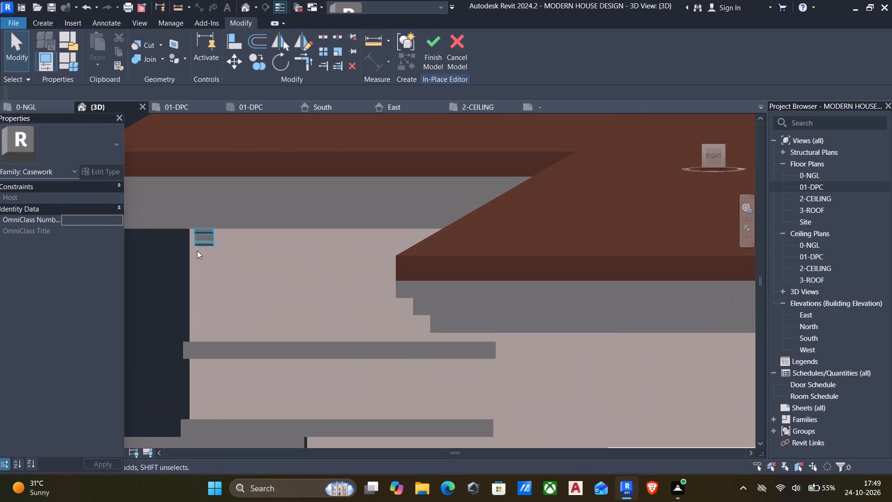
left_click(198, 244)
key("c")
key("o")
scroll(199, 240, "up", 2)
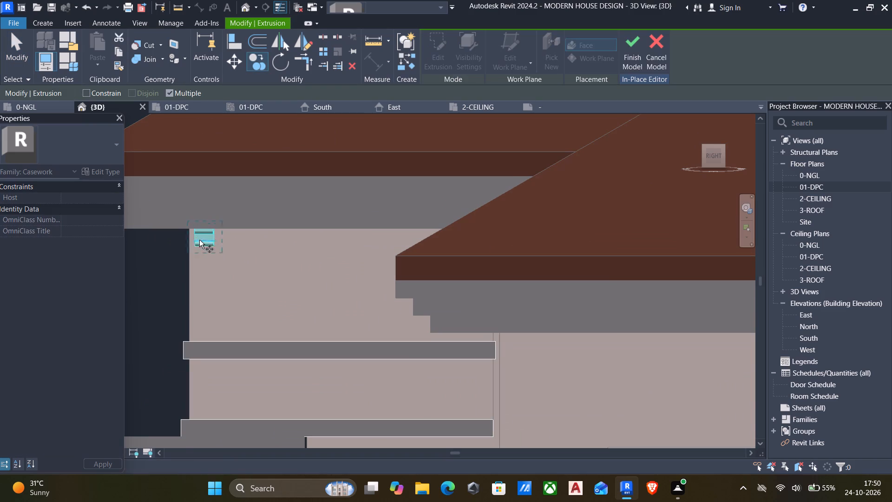
scroll(199, 240, "up", 3)
left_click(190, 217)
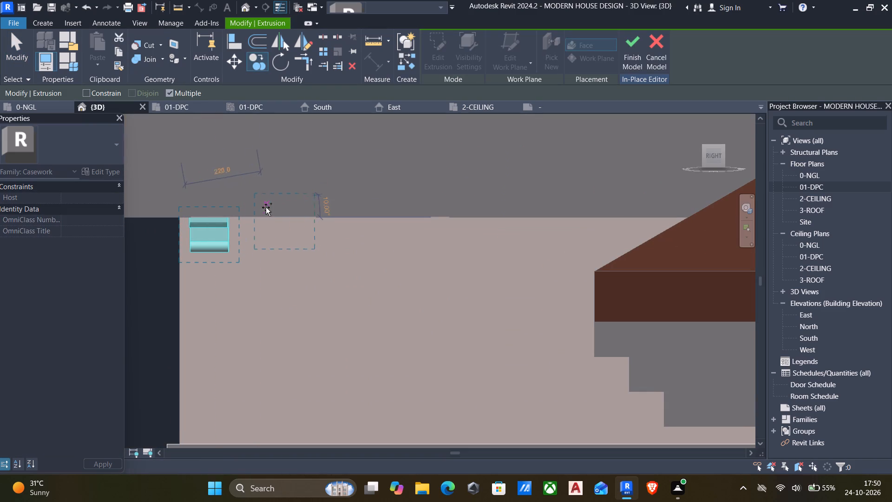
key("2")
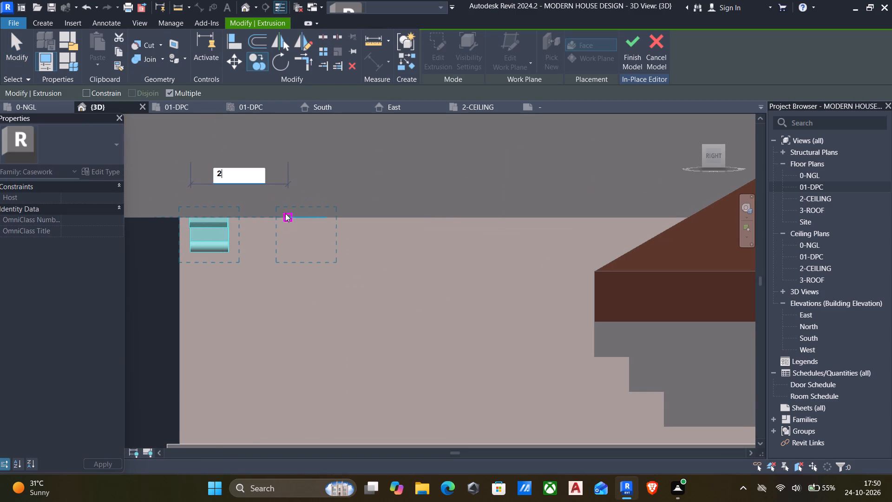
key("0")
key("0")
key("Return")
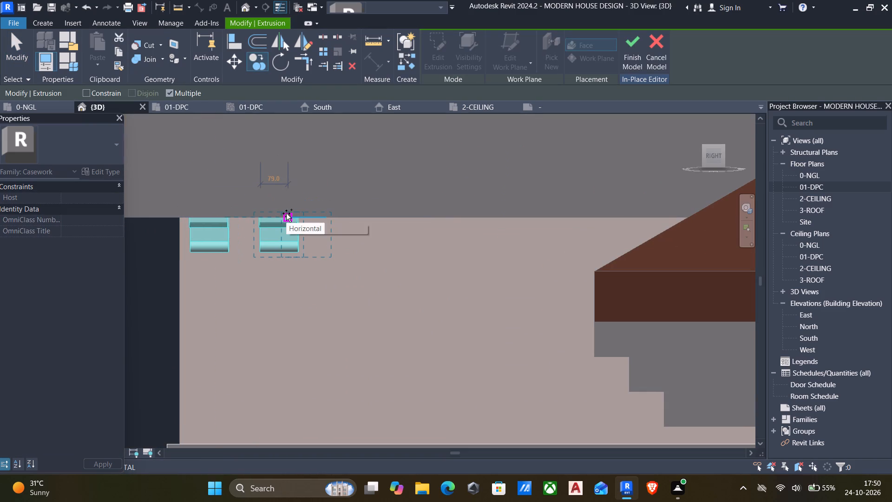
key("Escape")
key("Escape")
Copy the second moulding block five more times along the porch side wall under the eave, spaced about 200 mm apart, up to the lower roof.
left_click(273, 223)
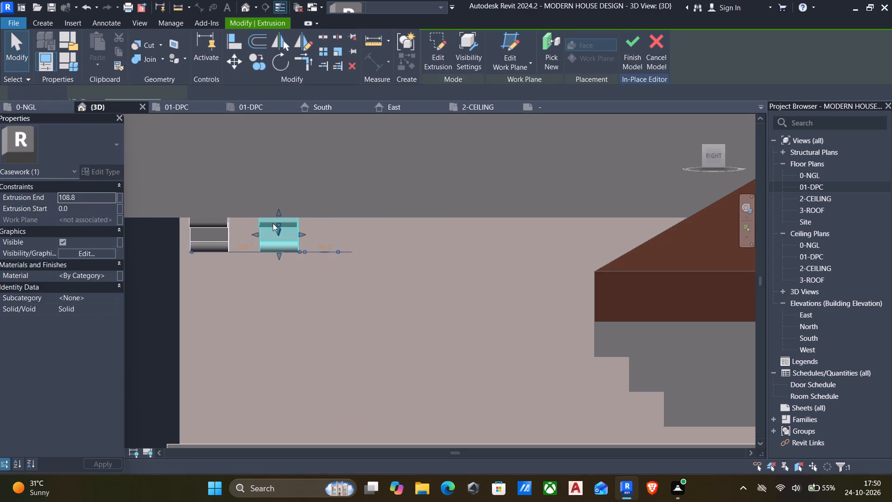
type("co")
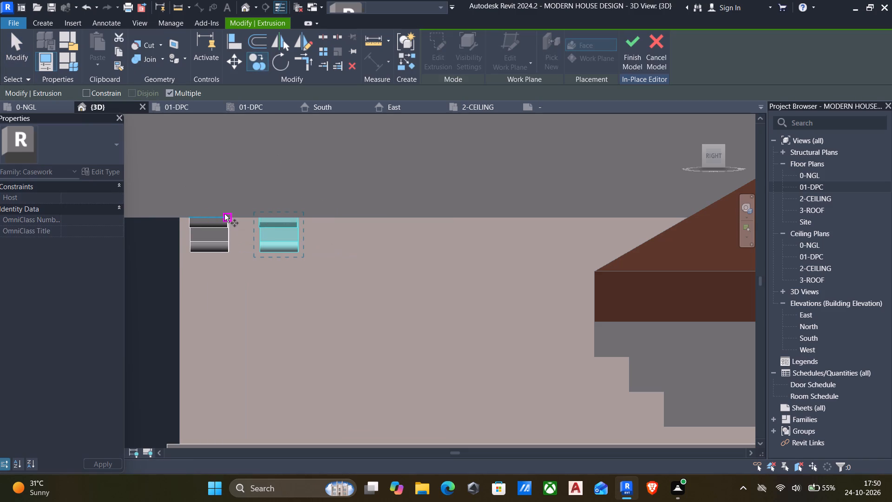
left_click(224, 214)
left_click(295, 217)
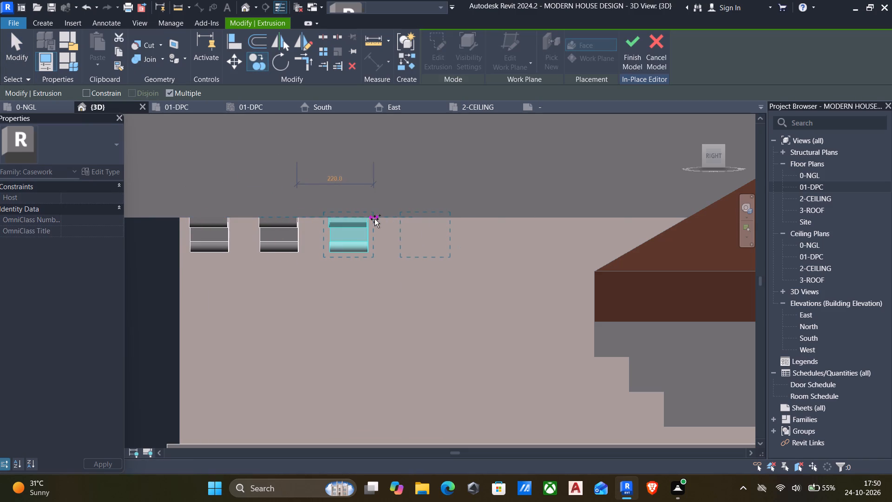
left_click(370, 219)
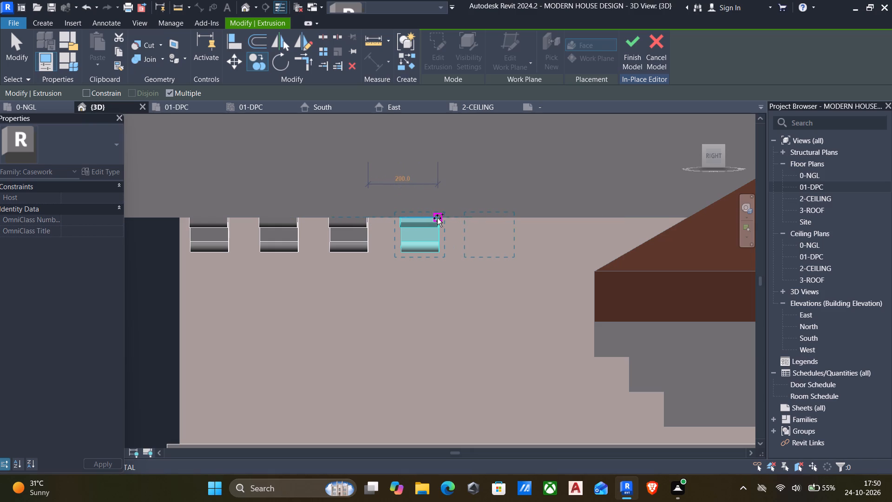
left_click(437, 218)
left_click(509, 215)
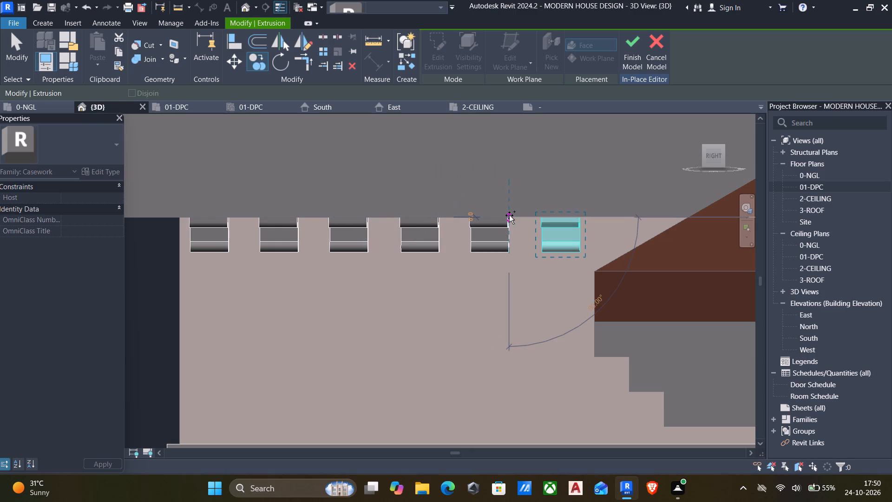
left_click(583, 215)
scroll(519, 258, "down", 5)
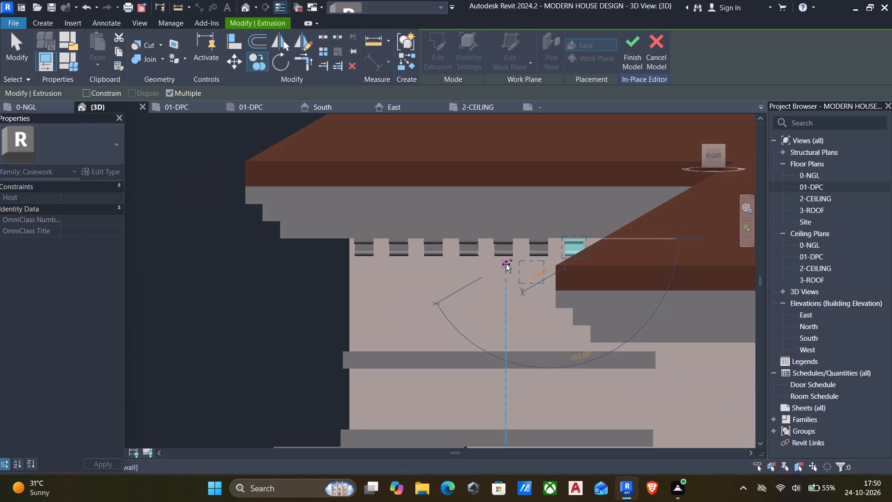
key("Escape")
scroll(478, 278, "down", 5)
key("Escape")
Examine the new moulding block row on the porch side wall and the whole house in 3D from the side, front and front-right corner.
scroll(472, 297, "down", 4)
middle_click_drag(464, 310, 470, 318, "shift")
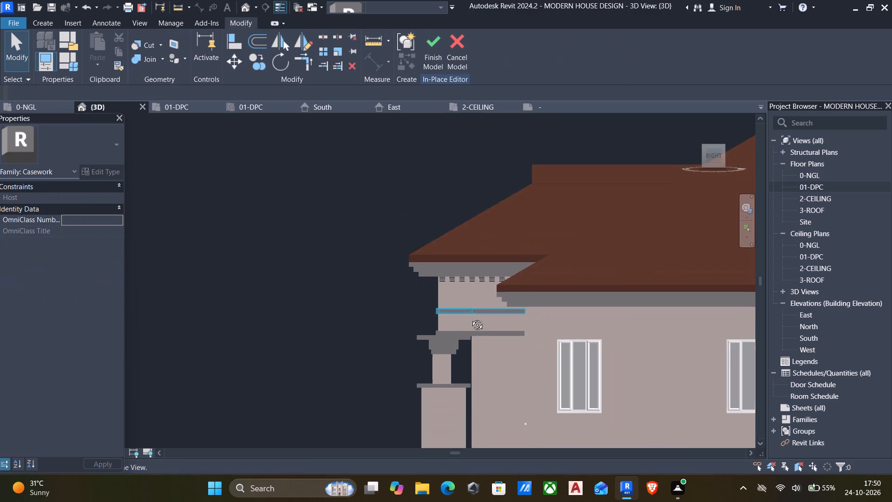
middle_click_drag(470, 318, 498, 295, "shift")
scroll(501, 296, "down", 4)
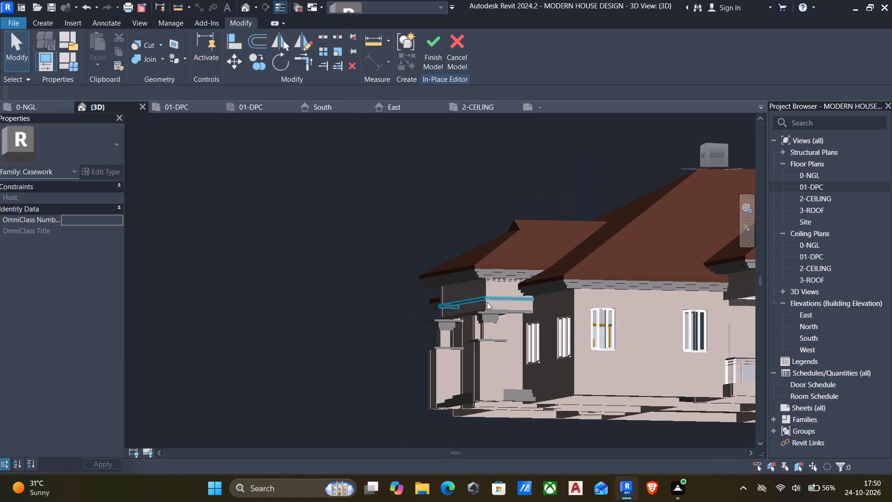
middle_click_drag(459, 321, 532, 333, "shift")
scroll(532, 333, "down", 2)
middle_click_drag(383, 330, 219, 203)
middle_click_drag(219, 203, 268, 268, "shift")
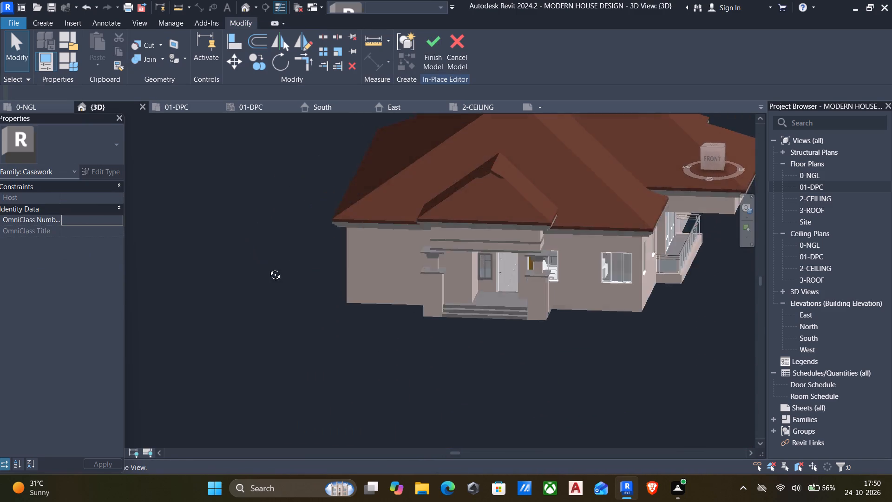
middle_click_drag(268, 268, 269, 268, "shift")
middle_click_drag(331, 310, 351, 374)
middle_click_drag(304, 293, 290, 276, "shift")
middle_click_drag(278, 300, 256, 287, "shift")
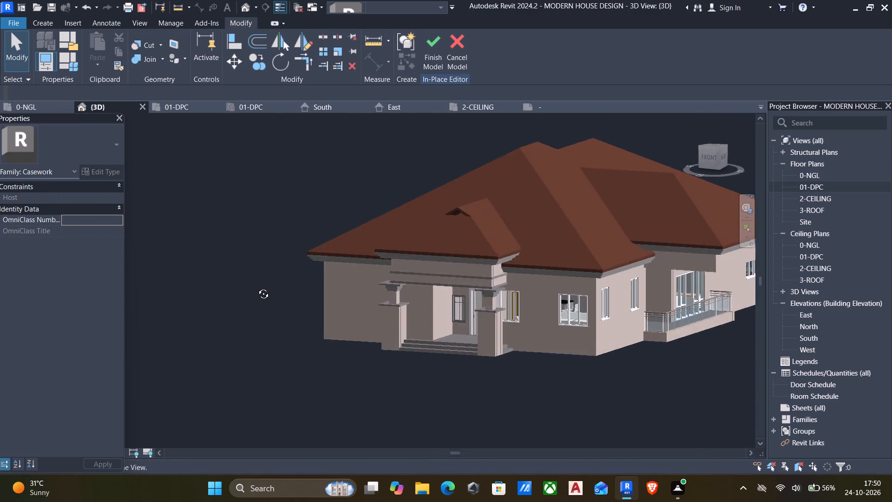
middle_click_drag(256, 287, 212, 264, "shift")
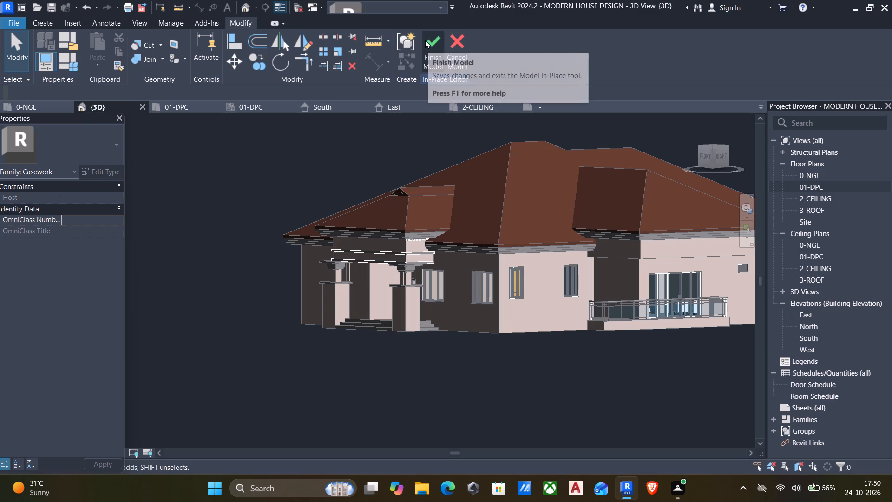
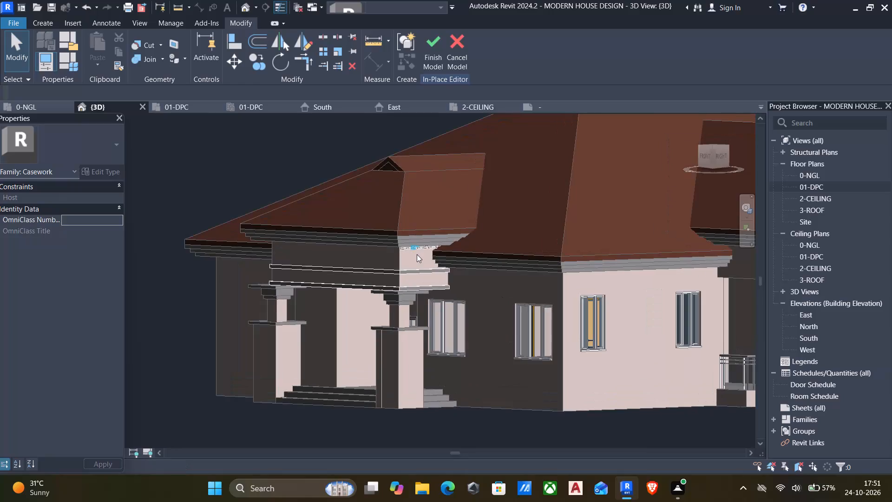
Copy the first dentil block on the porch's side wall to a spot just beyond the front corner, beneath the eave.
middle_click_drag(413, 257, 338, 244, "shift")
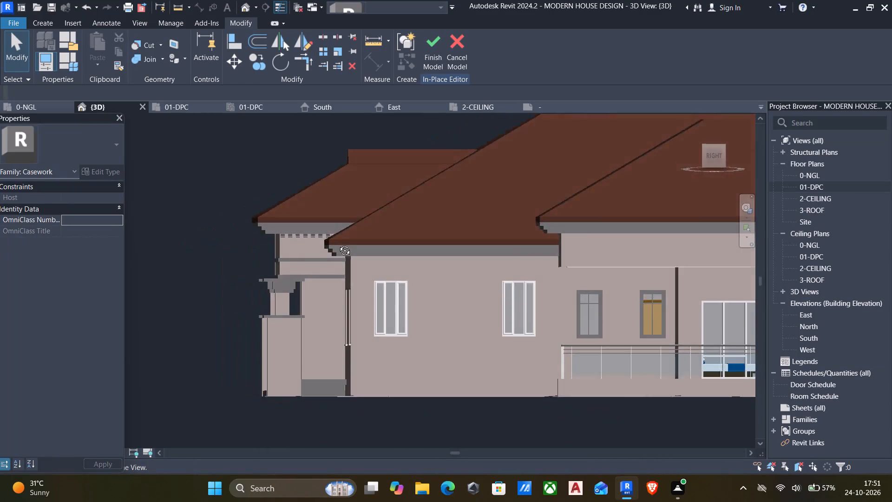
middle_click_drag(338, 244, 337, 228, "shift")
scroll(270, 229, "up", 5)
left_click(295, 240)
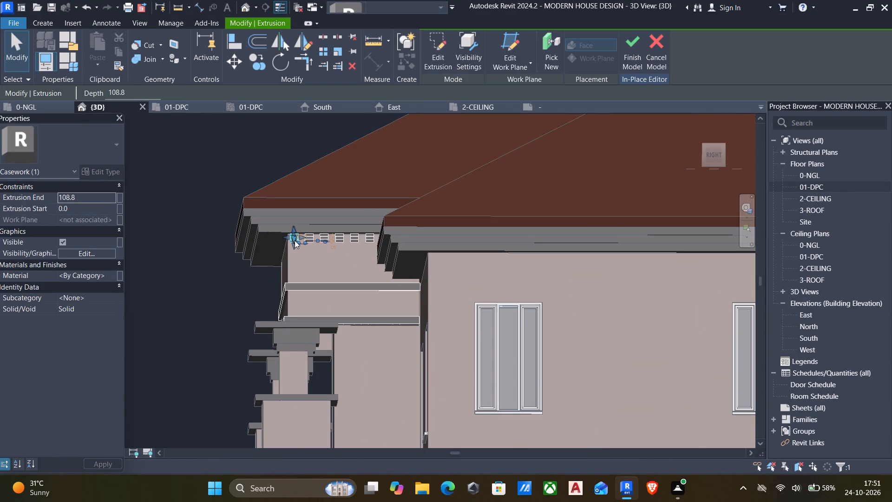
type("co")
scroll(297, 238, "up", 8)
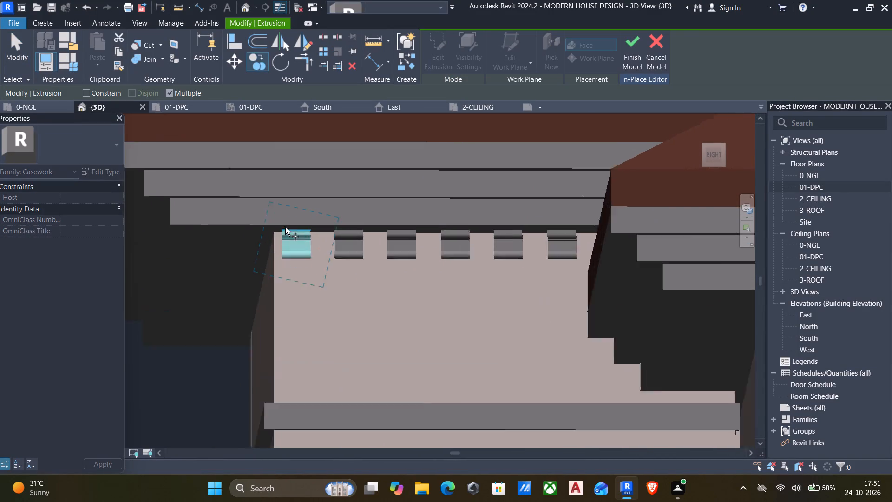
scroll(285, 227, "up", 2)
left_click(280, 230)
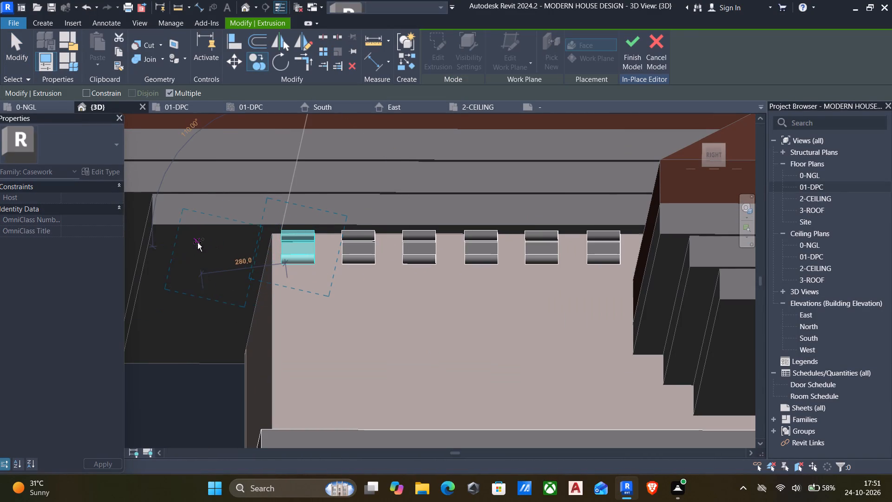
left_click(197, 243)
key("Escape")
scroll(268, 289, "down", 4)
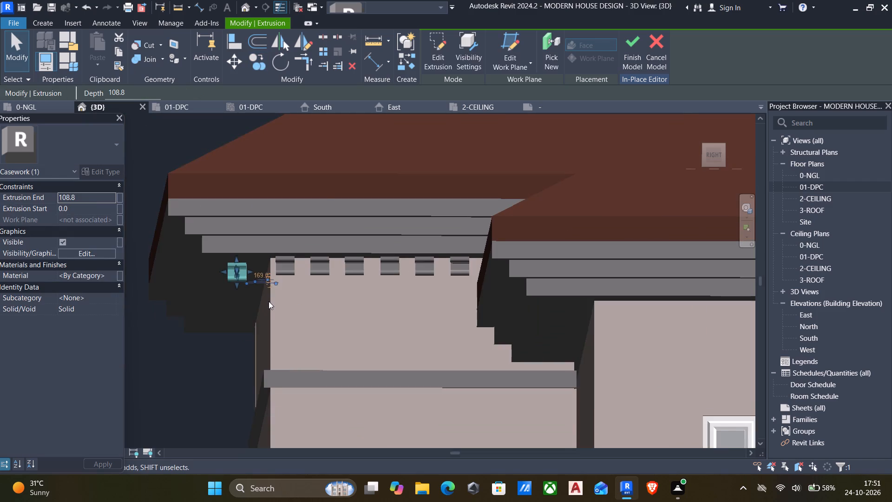
key("Escape")
Rotate the copied dentil block about 90° clockwise in the 01-DPC floor plan, using the default centre of rotation.
middle_click_drag(271, 306, 343, 337, "shift")
scroll(343, 337, "down", 6)
middle_click_drag(343, 337, 292, 290)
scroll(381, 306, "up", 3)
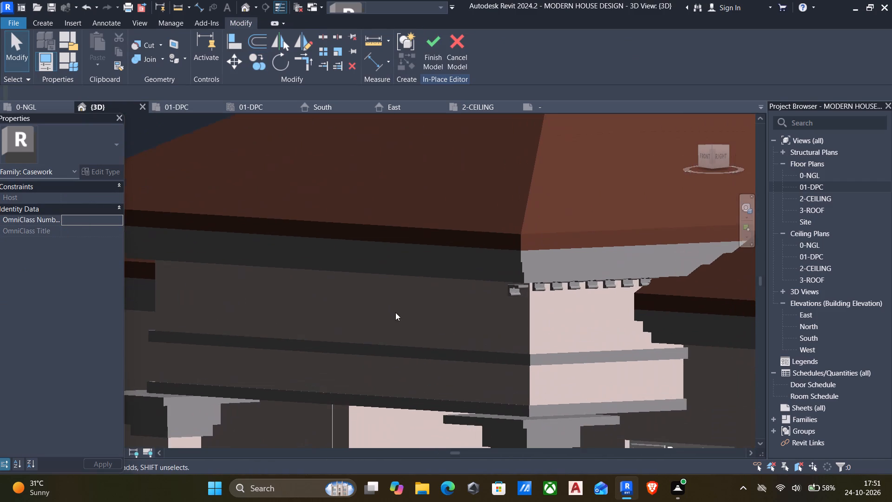
scroll(423, 328, "down", 2)
left_click(492, 296)
scroll(419, 309, "down", 7)
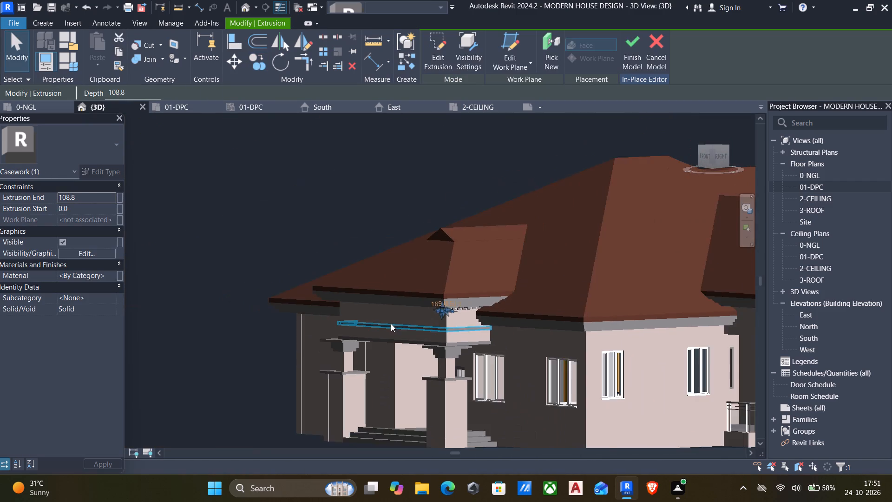
middle_click_drag(390, 324, 463, 365, "shift")
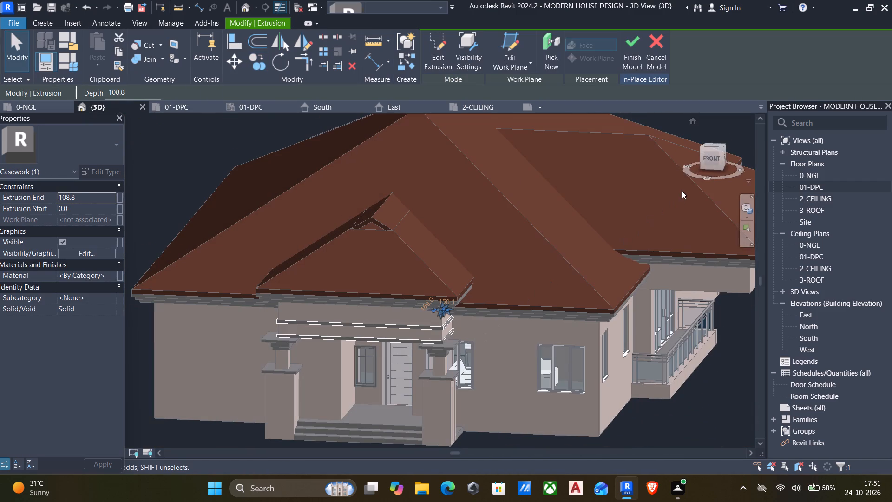
left_click(712, 144)
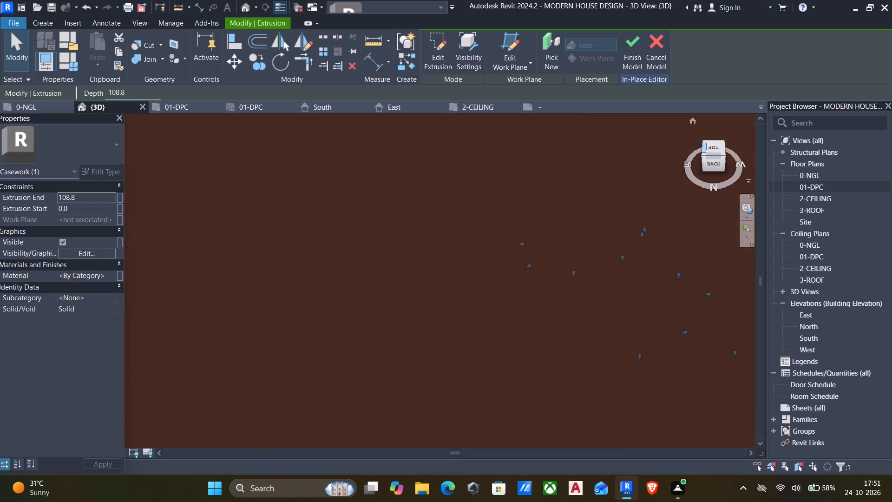
scroll(618, 218, "down", 6)
scroll(591, 256, "down", 6)
middle_click_drag(572, 272, 317, 272, "shift")
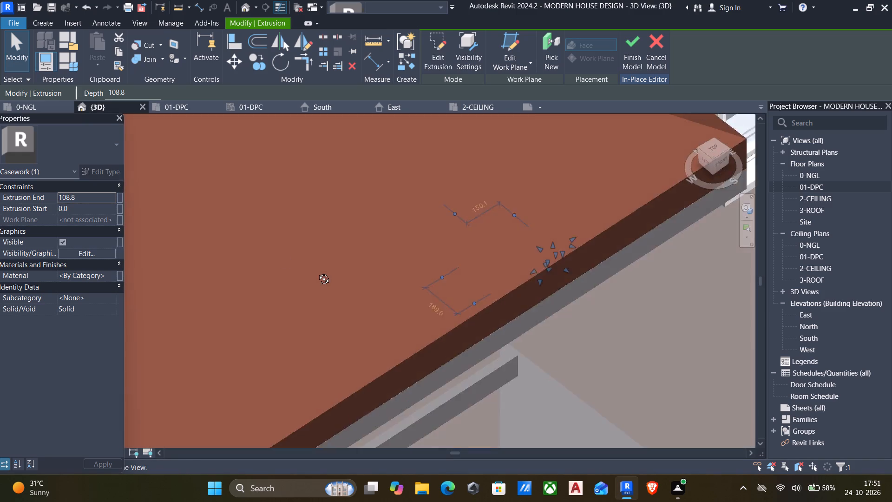
middle_click_drag(317, 272, 177, 218, "shift")
middle_click_drag(339, 255, 312, 370, "shift")
scroll(412, 272, "down", 6)
middle_click_drag(390, 283, 446, 342, "shift")
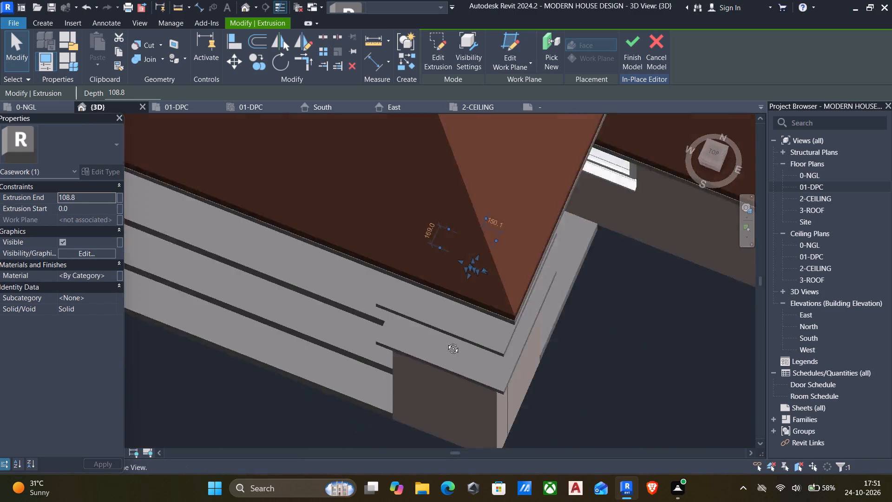
middle_click_drag(446, 342, 461, 347, "shift")
scroll(461, 347, "down", 6)
left_click(717, 154)
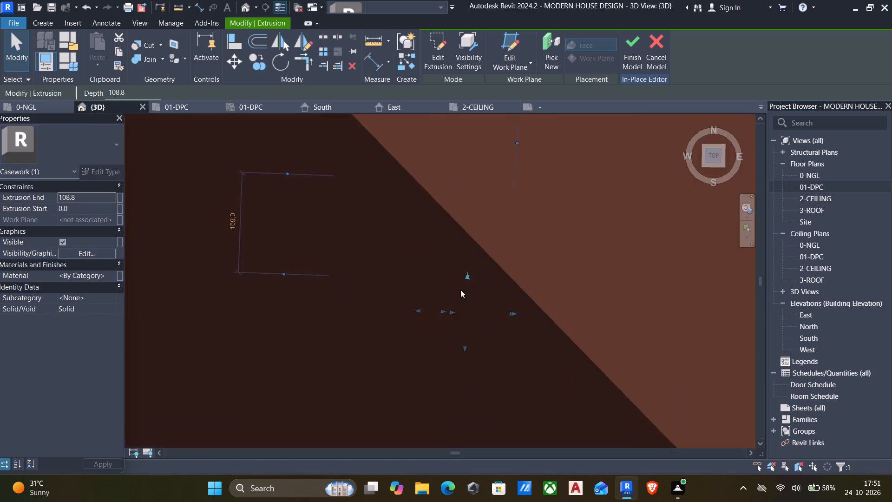
scroll(453, 305, "down", 15)
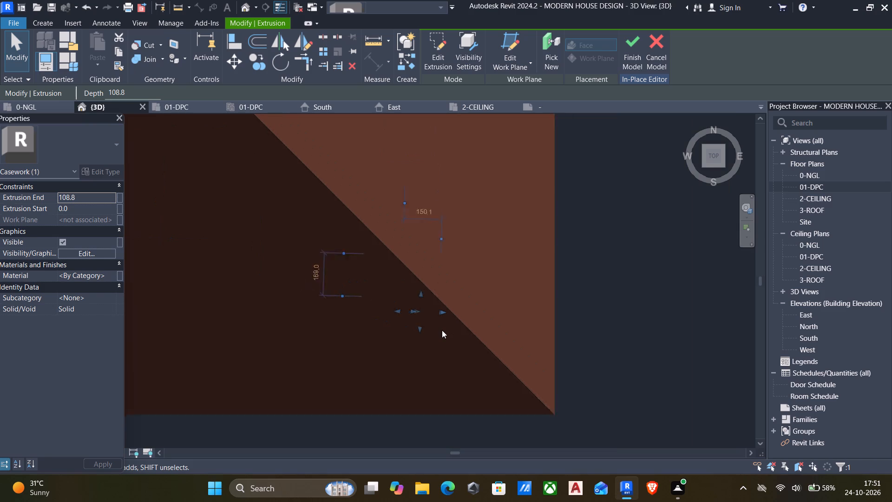
scroll(442, 330, "down", 17)
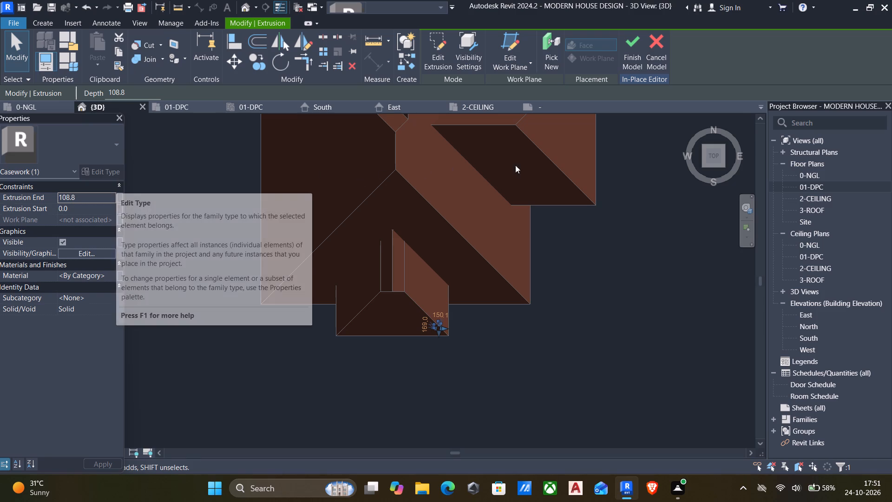
double_click(813, 185)
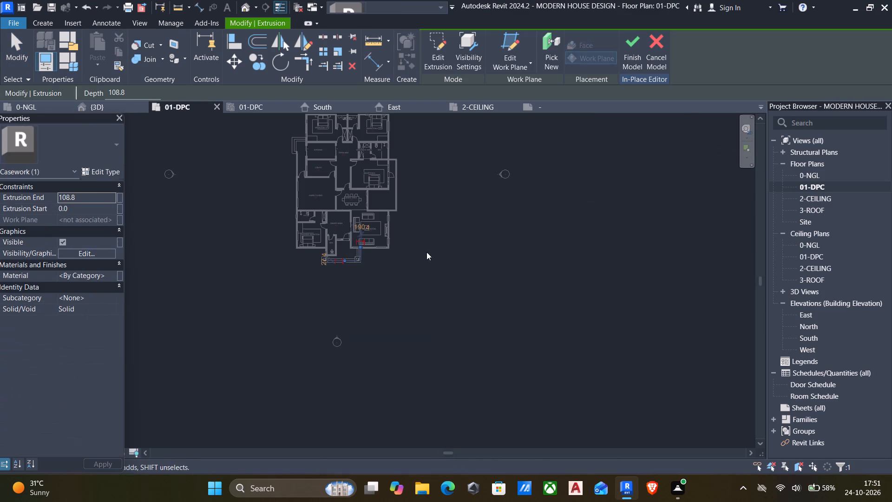
scroll(335, 262, "up", 4)
middle_click_drag(376, 302, 417, 403)
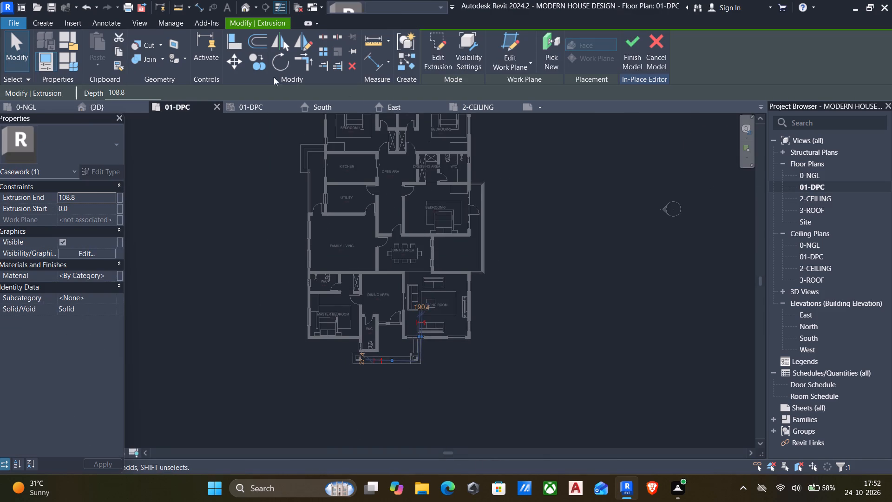
left_click(283, 62)
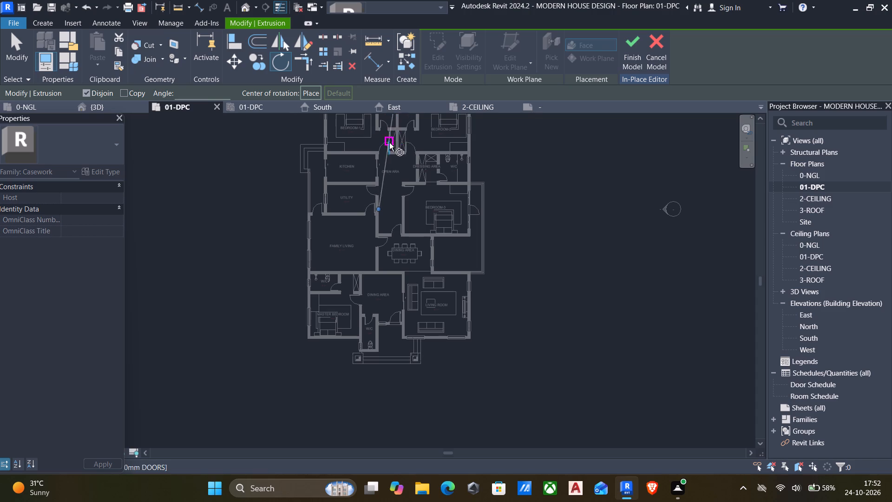
middle_click_drag(388, 144, 402, 267)
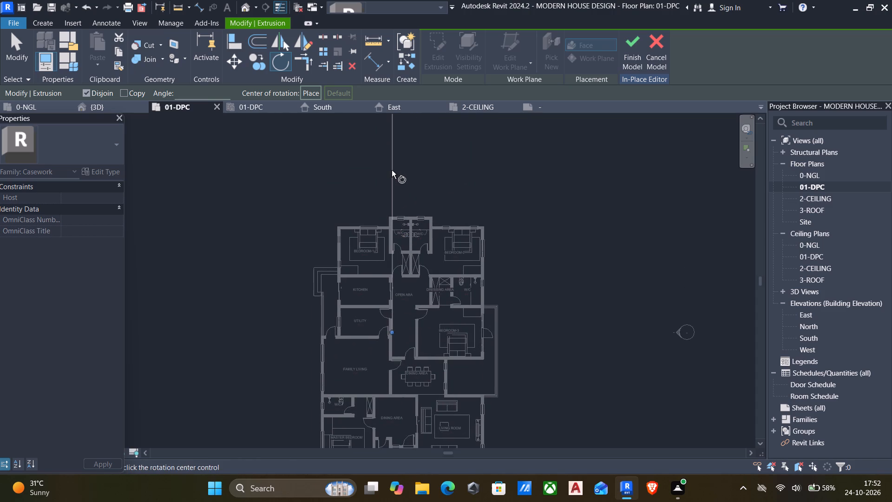
left_click(392, 170)
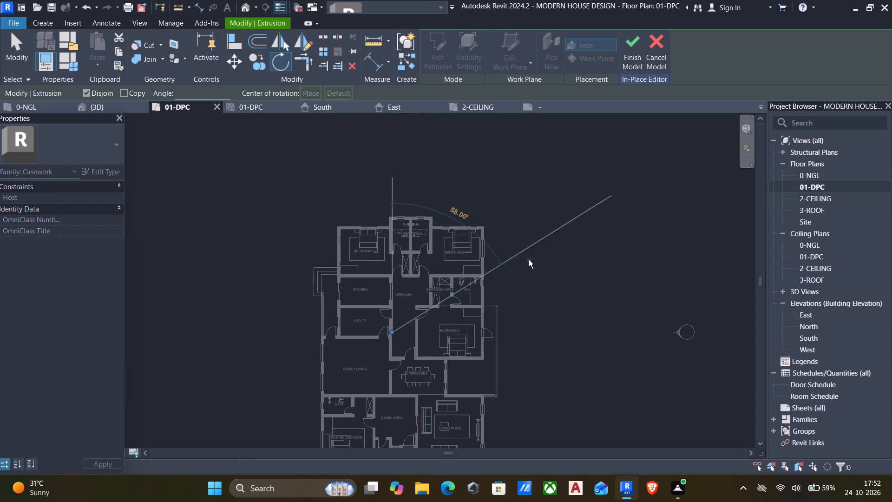
left_click(564, 336)
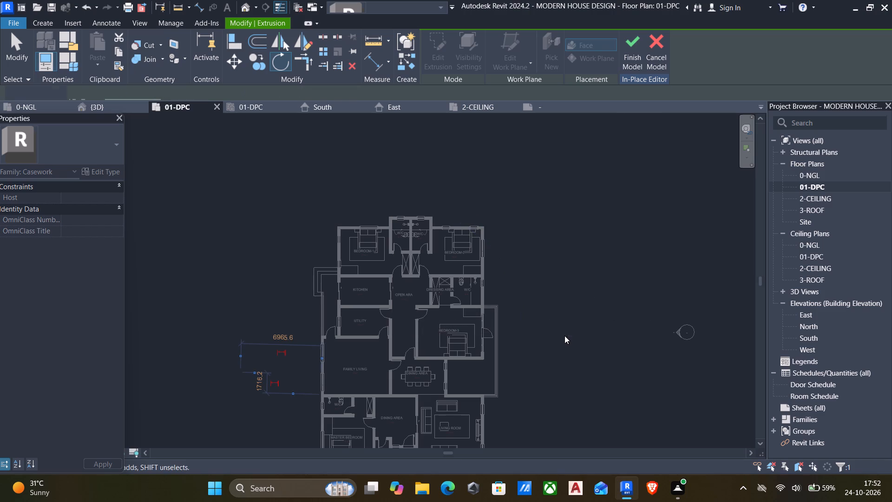
middle_click_drag(340, 367, 357, 287)
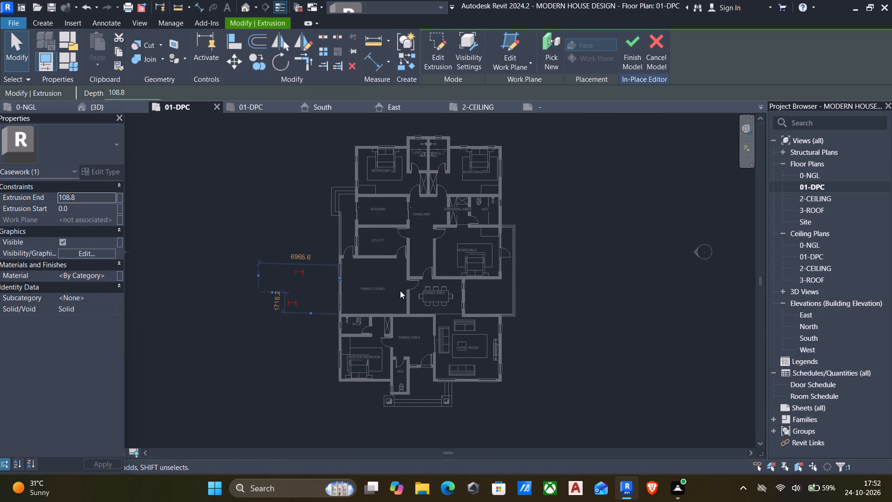
In the 3D top view, move the rotated dentil block from beside the house to the porch roof's front-west corner.
left_click(243, 12)
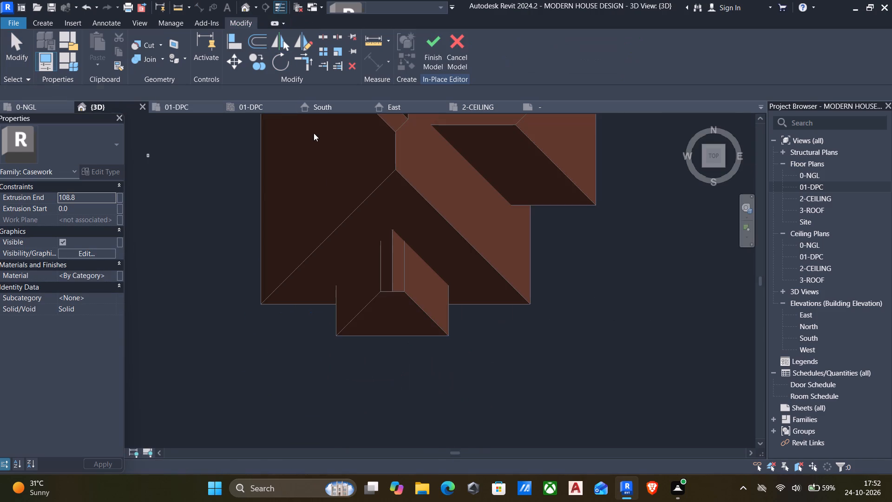
scroll(354, 230, "down", 4)
middle_click_drag(323, 298, 370, 97, "shift")
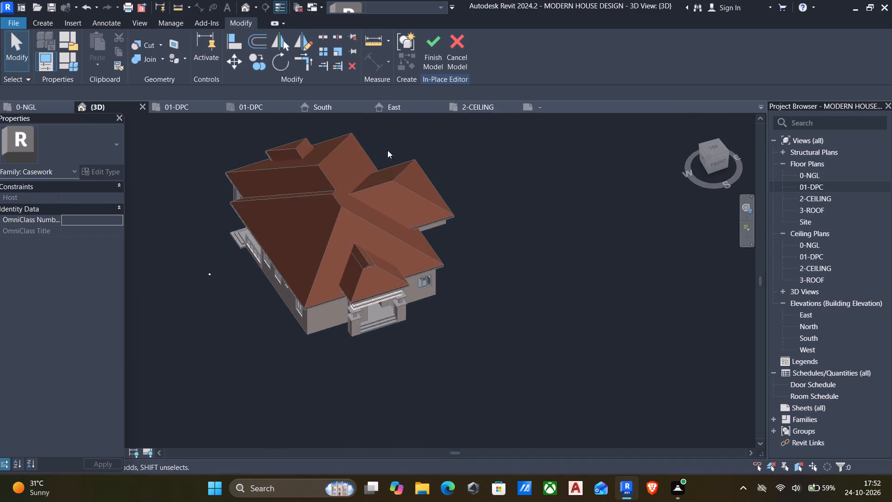
middle_click_drag(422, 261, 398, 152, "shift")
middle_click_drag(399, 351, 399, 212)
middle_click_drag(264, 371, 258, 382, "shift")
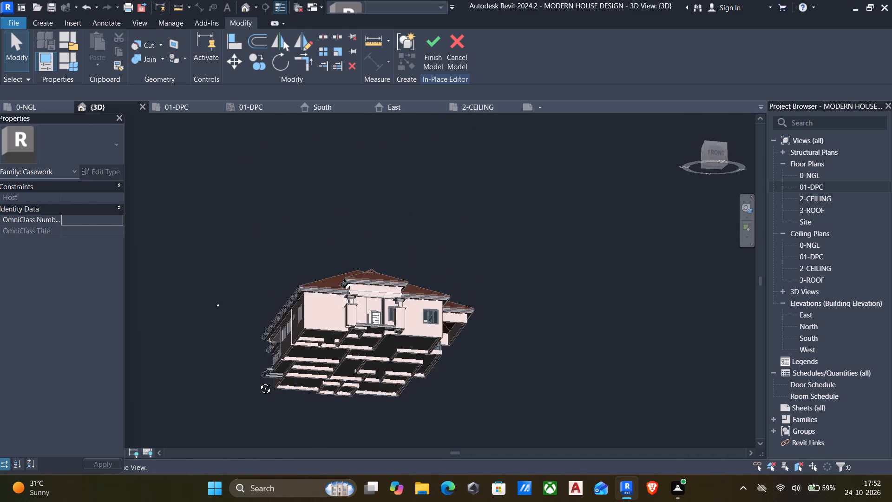
middle_click_drag(258, 382, 246, 395, "shift")
middle_click_drag(272, 351, 248, 387, "shift")
scroll(254, 349, "up", 4)
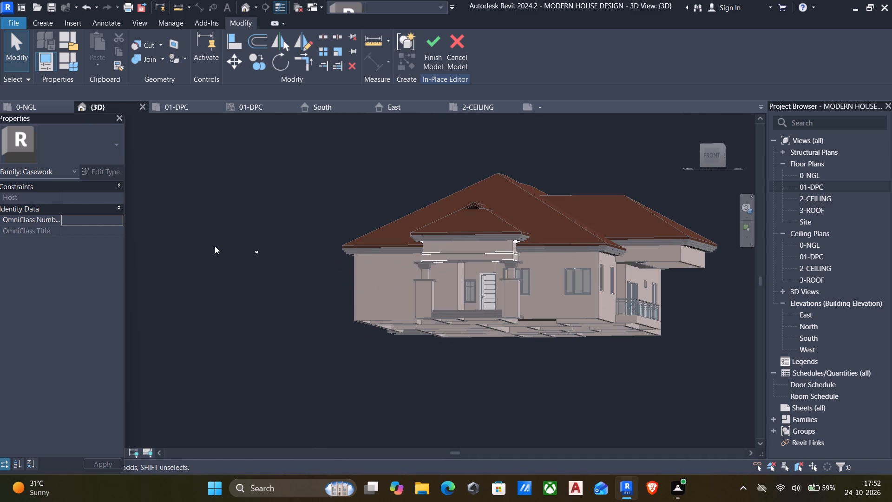
left_click_drag(213, 219, 326, 287)
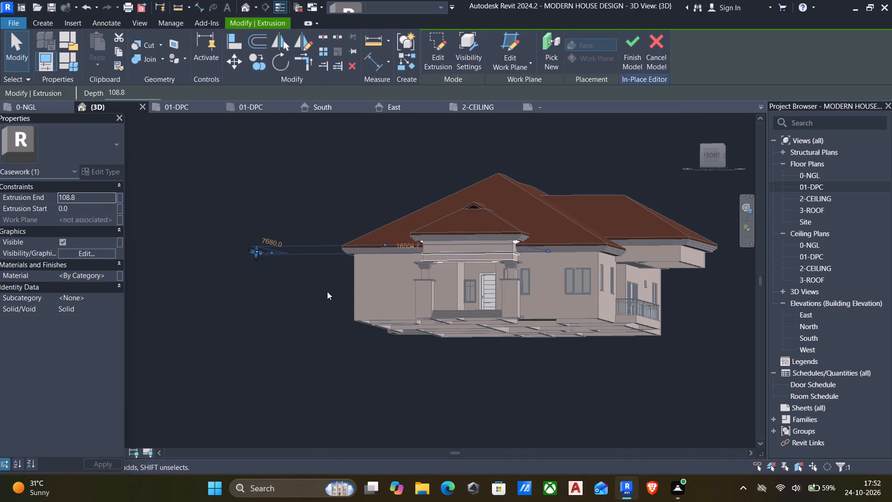
scroll(455, 307, "down", 1)
middle_click_drag(455, 307, 467, 425, "shift")
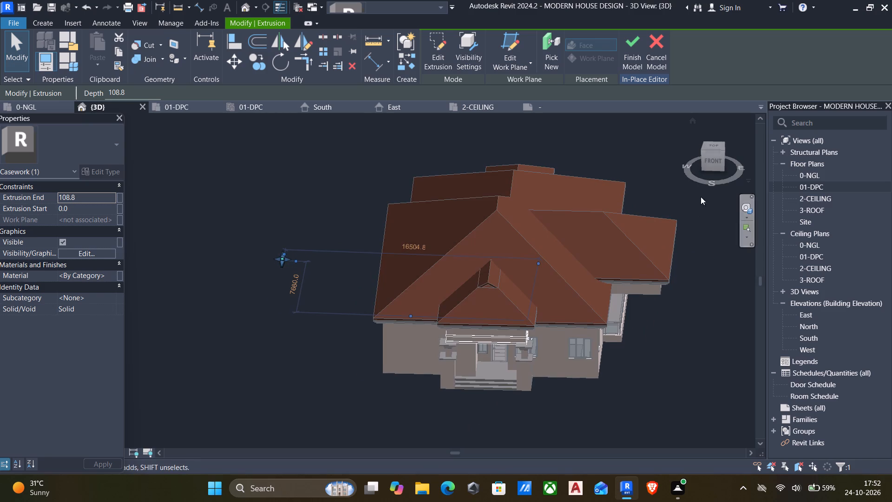
left_click(713, 145)
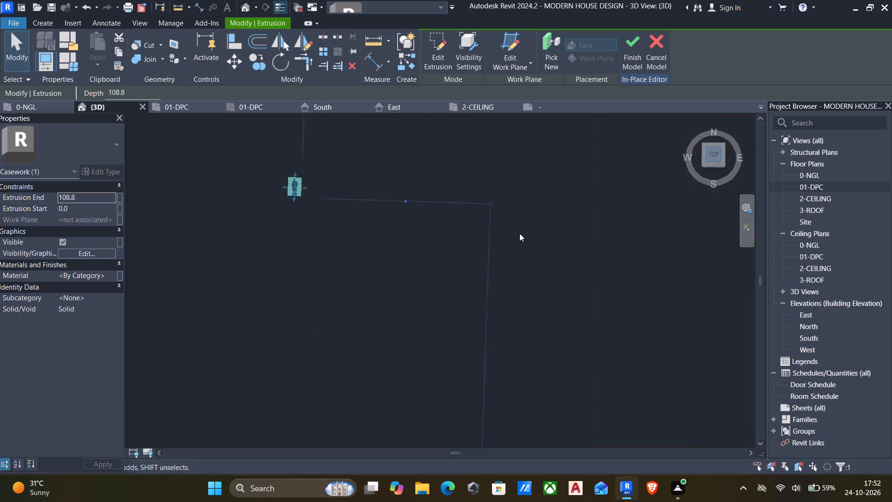
scroll(478, 257, "down", 20)
scroll(478, 257, "down", 2)
scroll(350, 267, "down", 7)
middle_click_drag(362, 269, 350, 205)
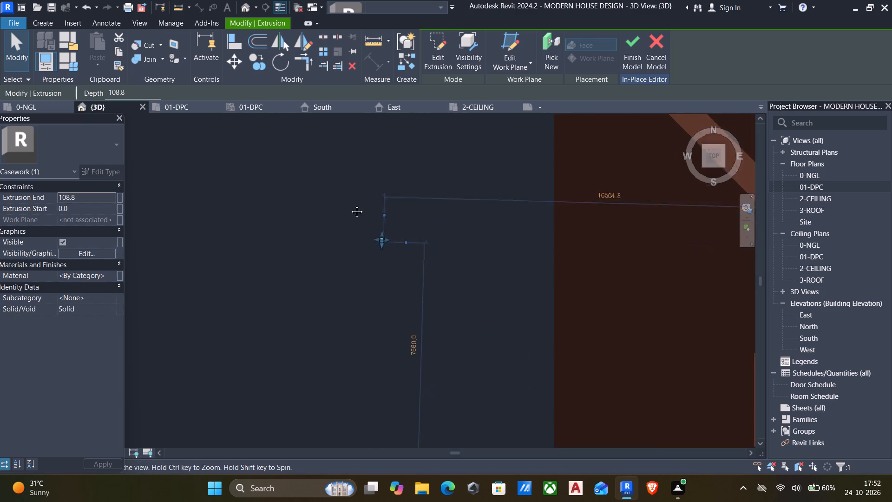
middle_click_drag(350, 205, 326, 172)
scroll(326, 172, "up", 1)
scroll(323, 175, "down", 7)
type("mv")
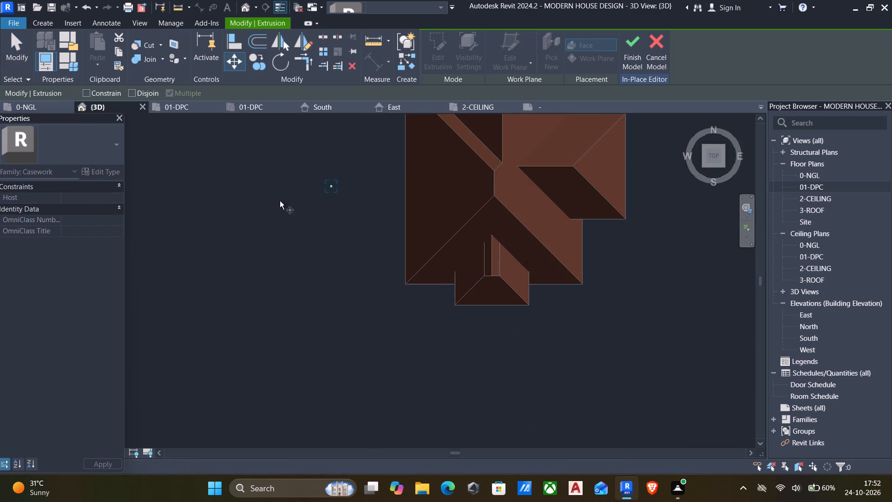
left_click(330, 192)
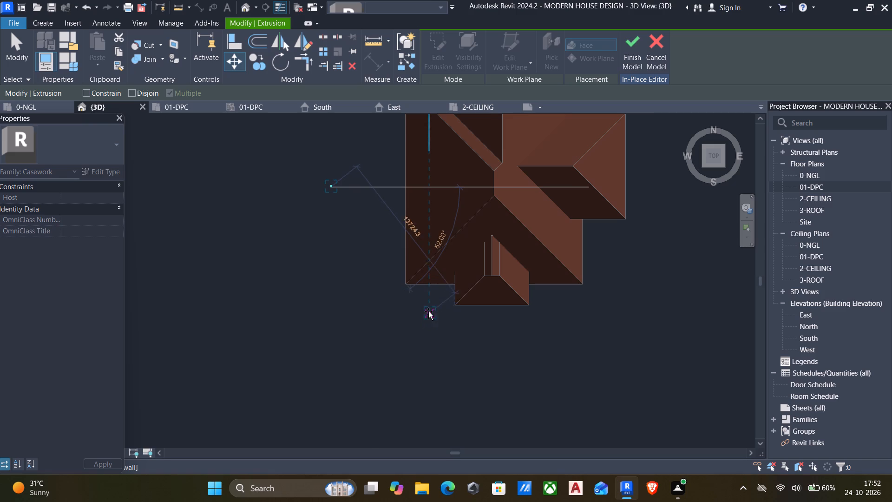
scroll(434, 306, "up", 5)
left_click(461, 312)
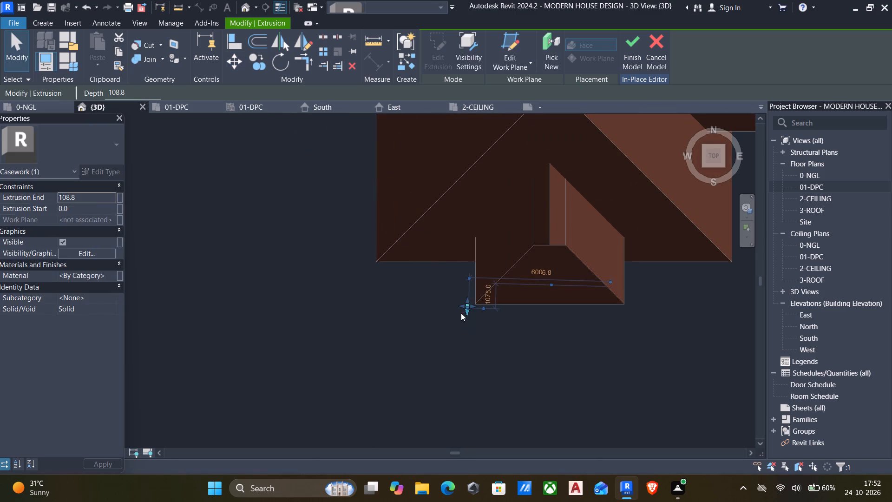
key("Escape")
From a front-facing 3D view, move the rotated dentil block to the porch front wall's top west corner, beneath the eave.
middle_click_drag(520, 392, 509, 308, "shift")
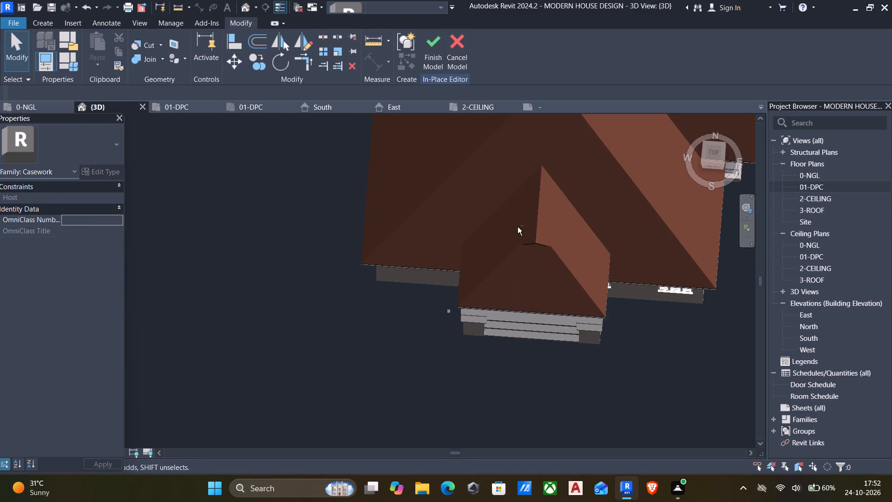
middle_click_drag(519, 220, 518, 206, "shift")
middle_click_drag(512, 274, 522, 192, "shift")
middle_click_drag(505, 264, 505, 238, "shift")
scroll(481, 240, "up", 2)
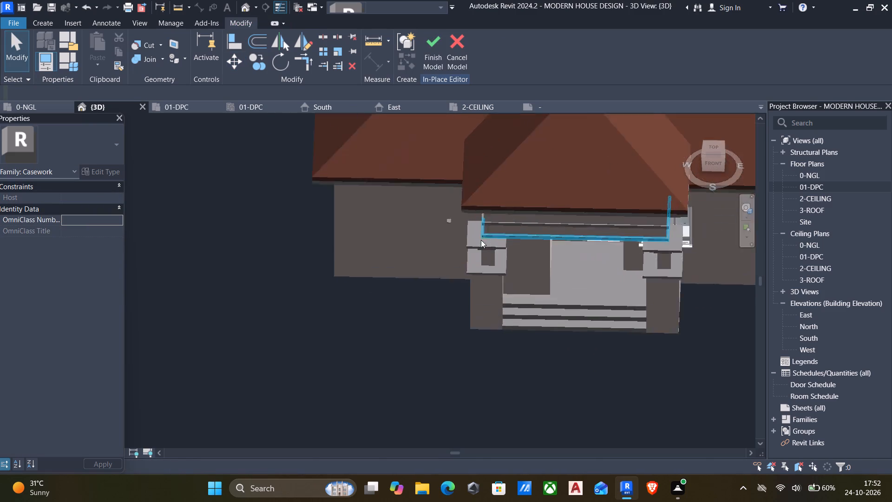
scroll(481, 240, "up", 13)
middle_click(454, 173, "shift")
scroll(456, 170, "down", 6)
middle_click_drag(413, 292, 416, 213)
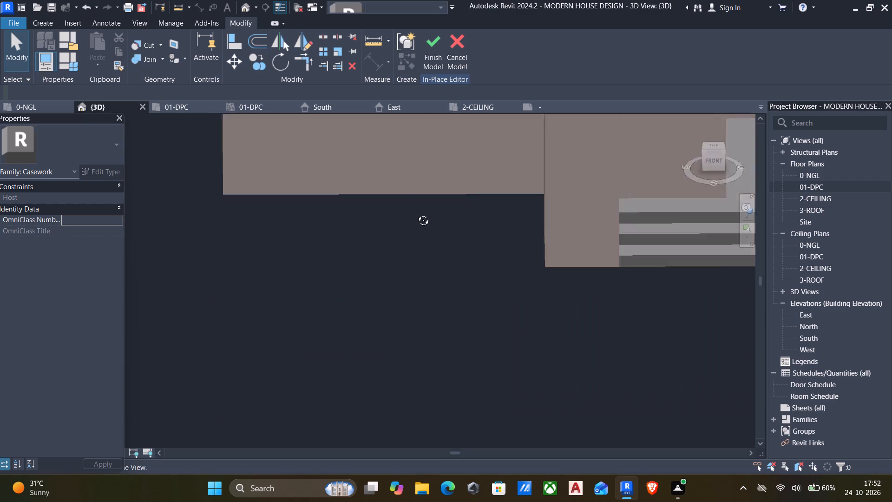
middle_click_drag(416, 213, 418, 194)
scroll(418, 194, "up", 1)
middle_click_drag(404, 194, 341, 400)
scroll(338, 406, "down", 6)
middle_click_drag(437, 293, 422, 234)
middle_click_drag(422, 234, 410, 376)
middle_click_drag(355, 278, 349, 280)
middle_click_drag(356, 294, 340, 343, "shift")
scroll(429, 347, "up", 4)
scroll(363, 330, "up", 4)
left_click(331, 274)
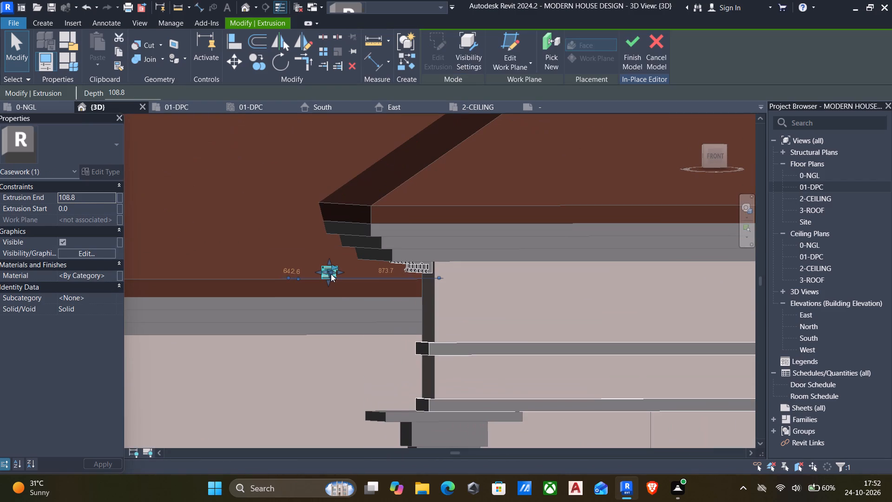
key("m")
key("v")
scroll(331, 255, "up", 5)
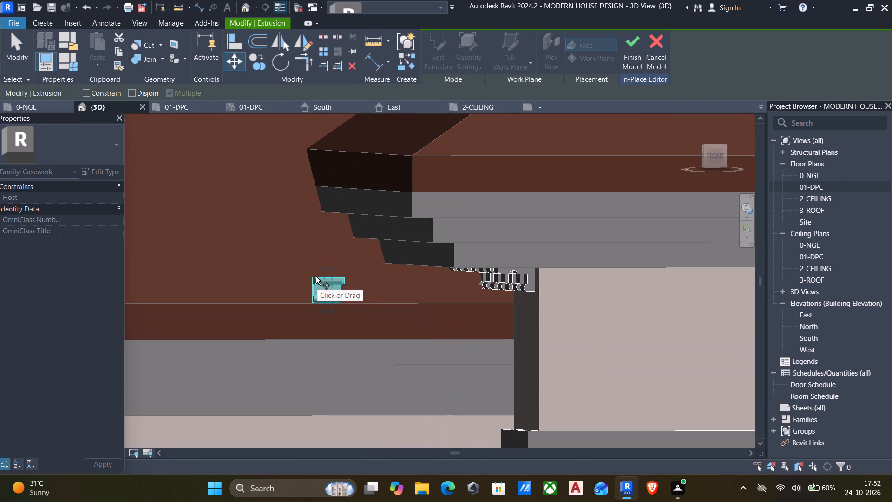
left_click(312, 278)
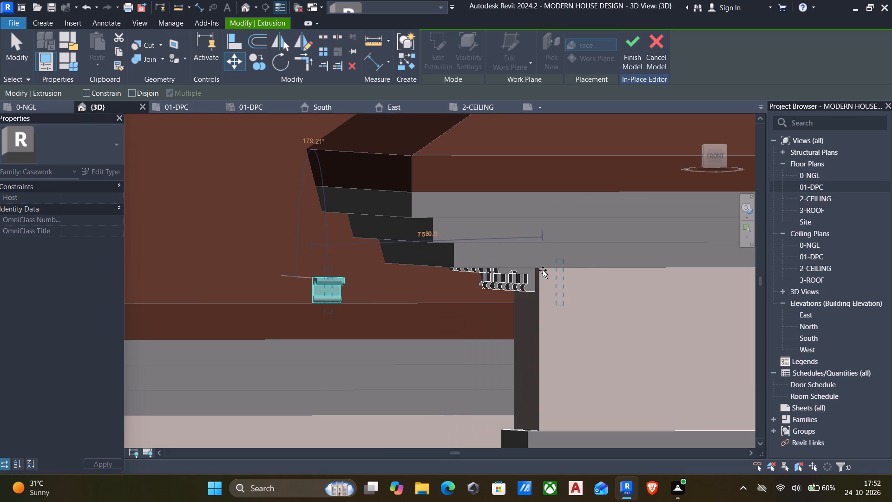
left_click(539, 270)
key("Escape")
From a left-side 3D view, move the stray rotated dentil block back towards the house to the porch wall's front corner beneath the eave.
scroll(541, 290, "down", 6)
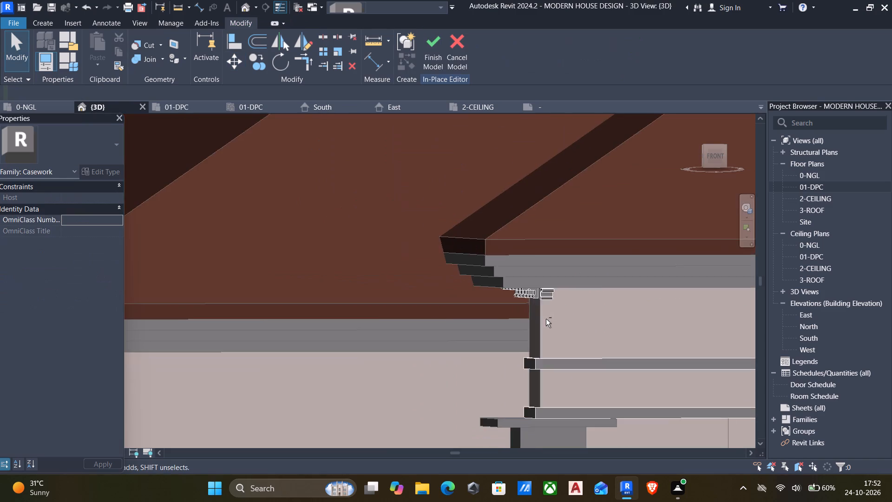
middle_click_drag(546, 319, 584, 315, "shift")
scroll(584, 315, "down", 6)
middle_click_drag(575, 316, 78, 276)
middle_click_drag(197, 295, 282, 268, "shift")
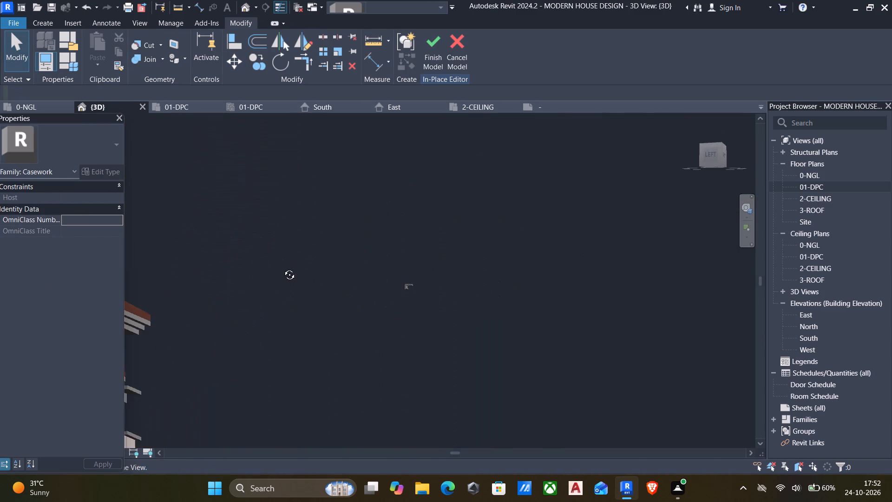
middle_click_drag(282, 268, 283, 268, "shift")
middle_click_drag(283, 268, 414, 302, "shift")
middle_click(414, 302)
middle_click_drag(414, 302, 524, 250)
scroll(524, 249, "down", 4)
middle_click_drag(525, 249, 547, 276, "shift")
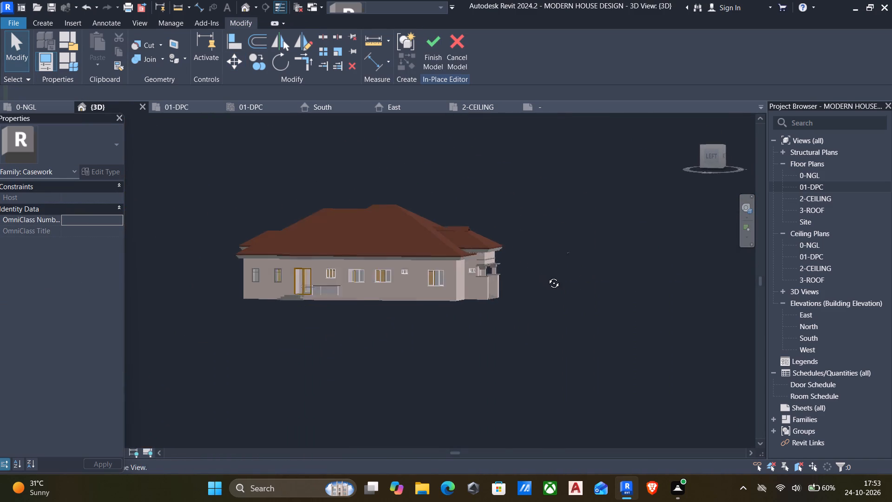
middle_click_drag(547, 276, 548, 277, "shift")
middle_click(549, 277, "shift")
scroll(550, 277, "up", 5)
left_click_drag(518, 208, 610, 249)
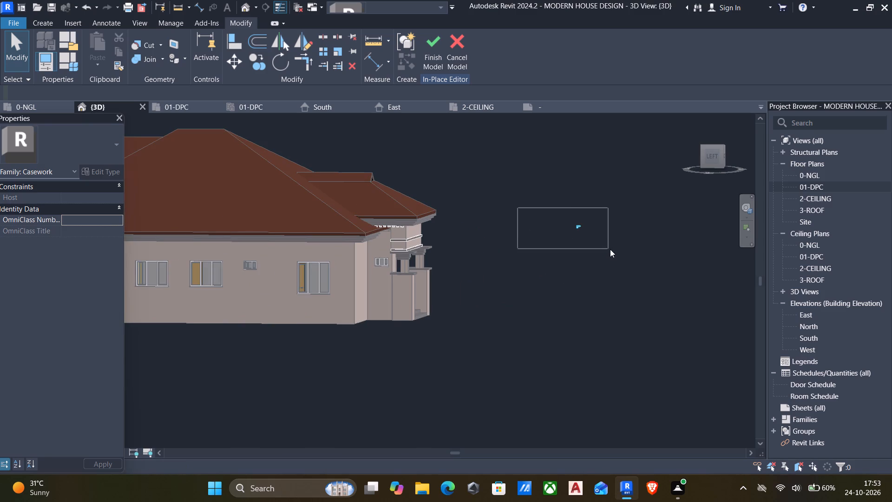
left_click_drag(610, 249, 612, 252)
type("mv")
scroll(582, 222, "up", 2)
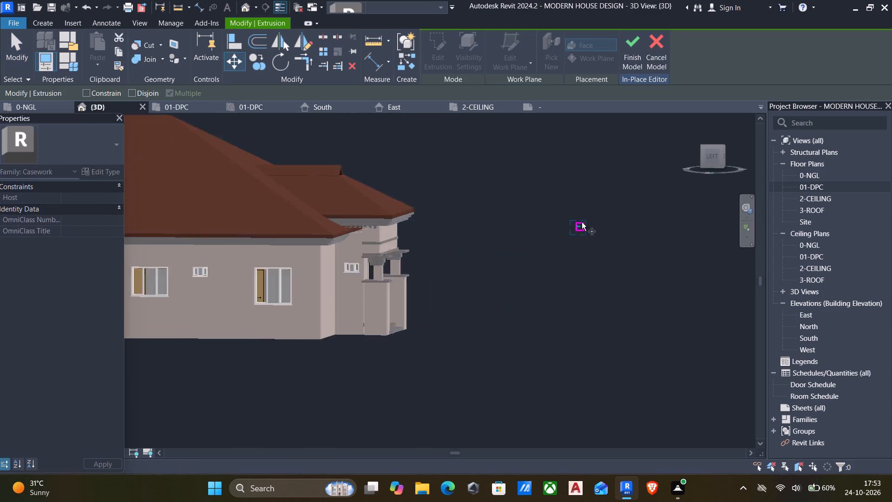
scroll(582, 222, "up", 7)
left_click(564, 232)
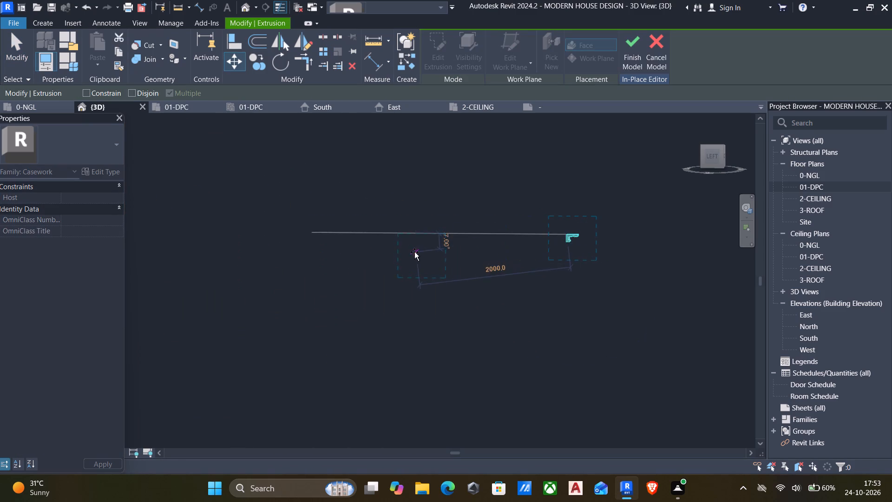
middle_click_drag(414, 252, 604, 255)
scroll(641, 255, "down", 2)
scroll(319, 259, "up", 5)
scroll(243, 245, "up", 9)
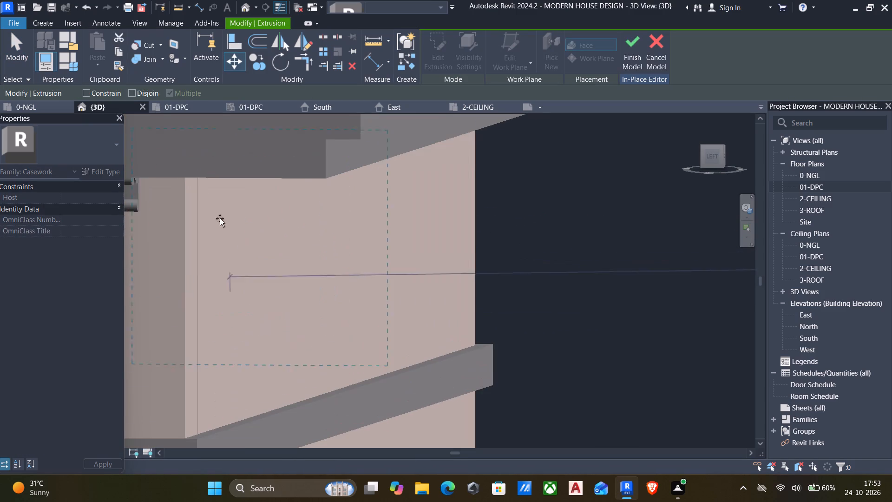
left_click(194, 186)
key("Escape")
Examine the rotated dentil block's position relative to the porch corner from the front and the west side.
scroll(306, 263, "down", 6)
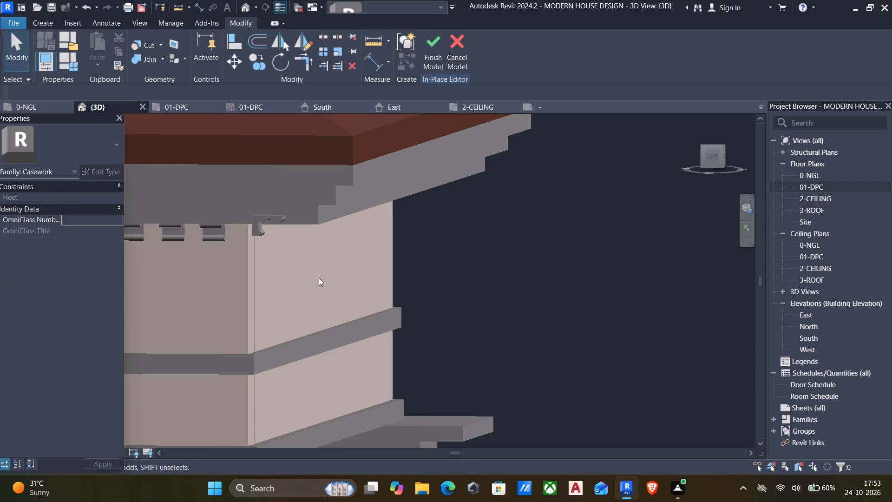
middle_click_drag(370, 290, 316, 293, "shift")
scroll(311, 289, "down", 5)
middle_click_drag(359, 293, 134, 279)
scroll(133, 279, "down", 4)
middle_click_drag(230, 284, 176, 300, "shift")
middle_click_drag(176, 300, 151, 277, "shift")
scroll(151, 276, "down", 2)
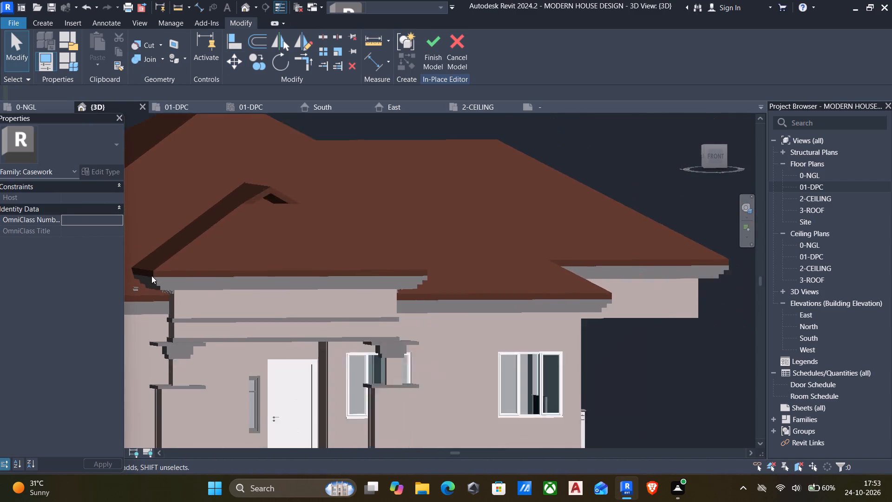
scroll(151, 276, "down", 4)
middle_click_drag(155, 276, 271, 323)
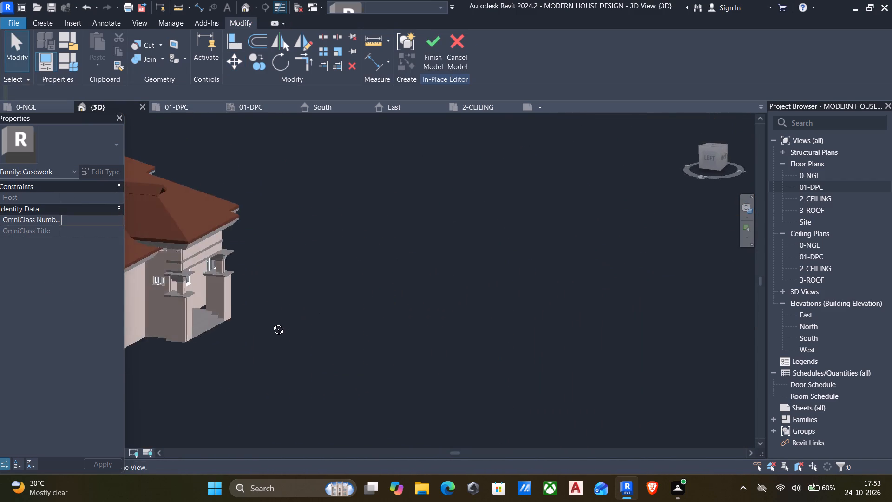
middle_click_drag(271, 323, 253, 287)
middle_click_drag(262, 284, 284, 277, "shift")
middle_click_drag(281, 278, 491, 297)
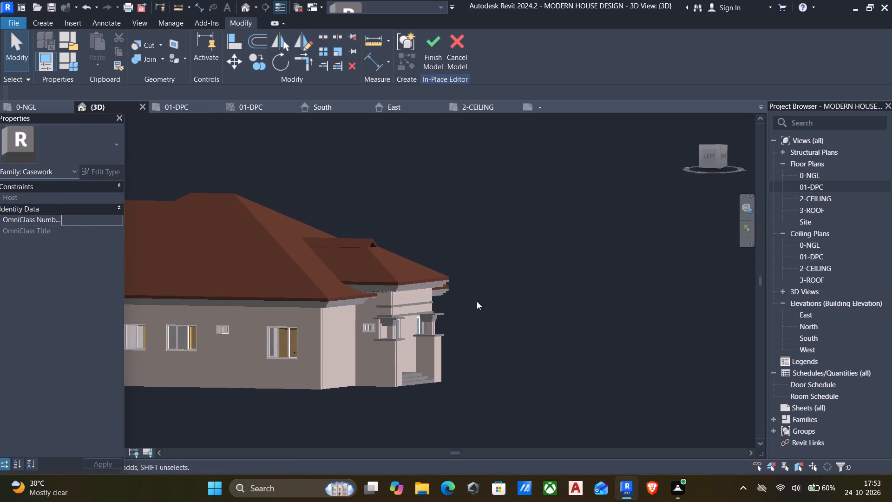
scroll(346, 292, "up", 5)
scroll(412, 337, "up", 12)
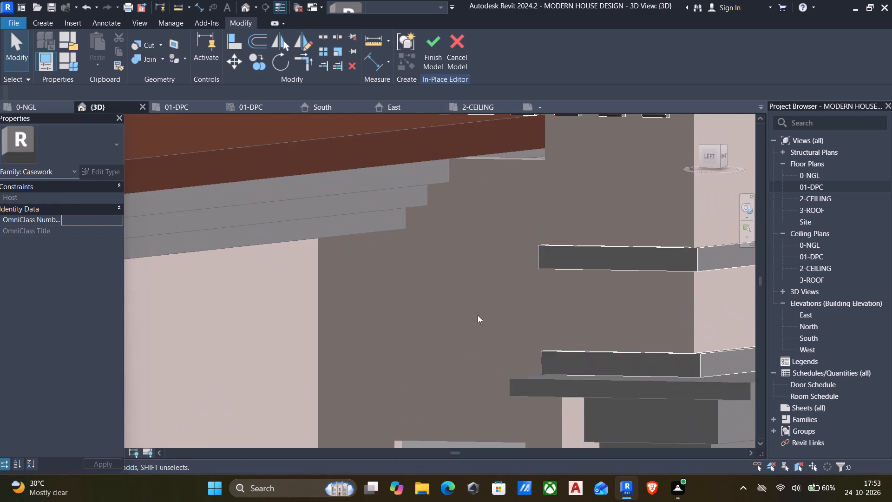
middle_click_drag(499, 313, 425, 476)
In the 3D Front view, move the rotated dentil block sideways so its upper corner meets the porch wall's top west corner.
left_click(575, 267)
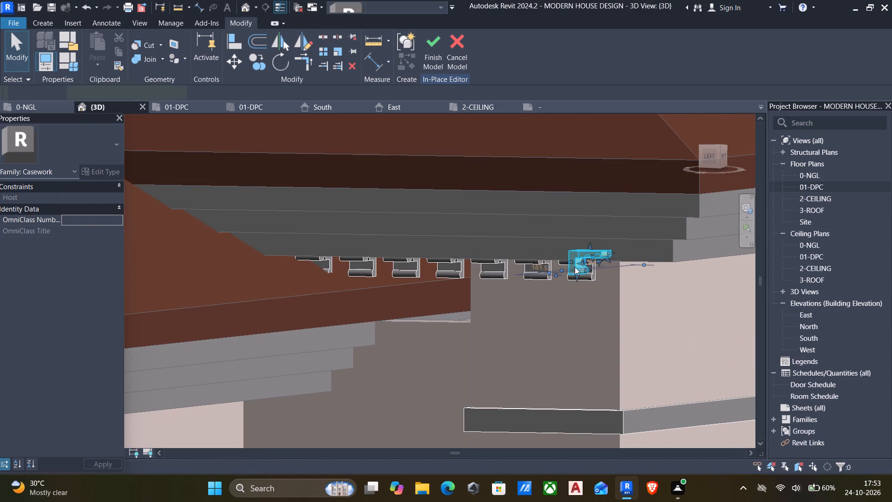
middle_click_drag(558, 304, 507, 322, "shift")
scroll(335, 277, "down", 6)
middle_click_drag(334, 279, 269, 304, "shift")
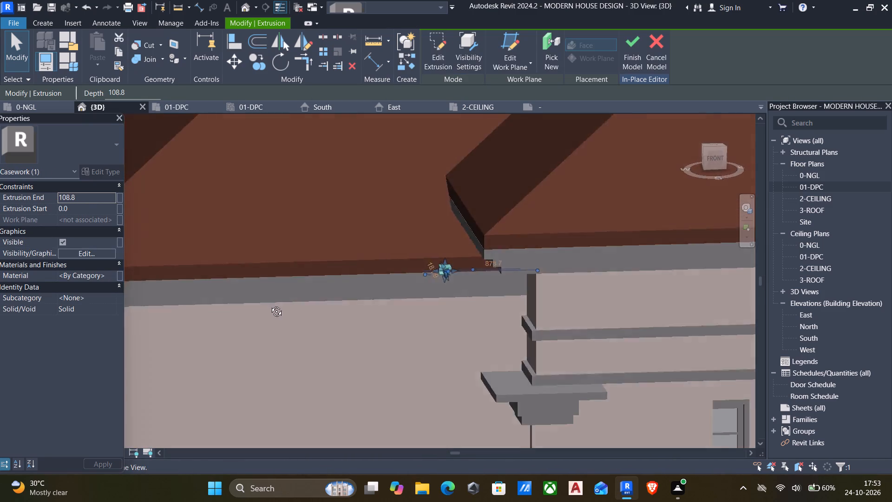
middle_click_drag(269, 304, 262, 243, "shift")
middle_click_drag(424, 322, 397, 331)
middle_click_drag(403, 329, 402, 330, "shift")
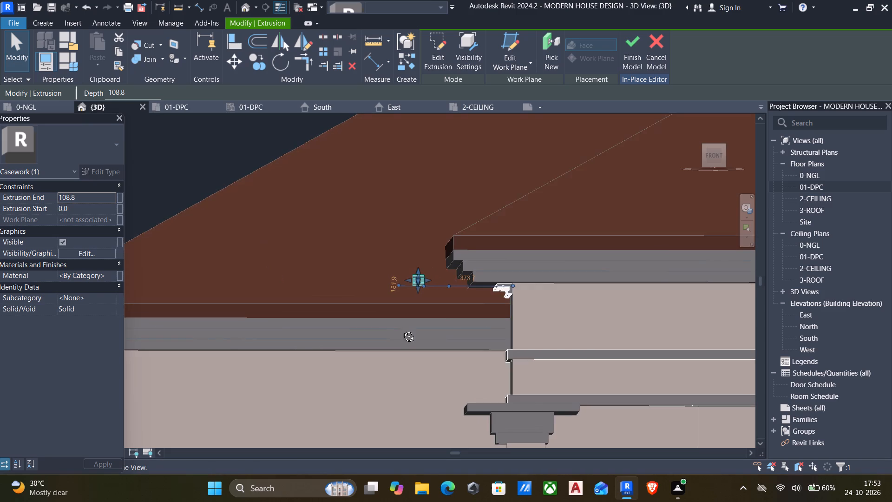
middle_click_drag(402, 330, 388, 372, "shift")
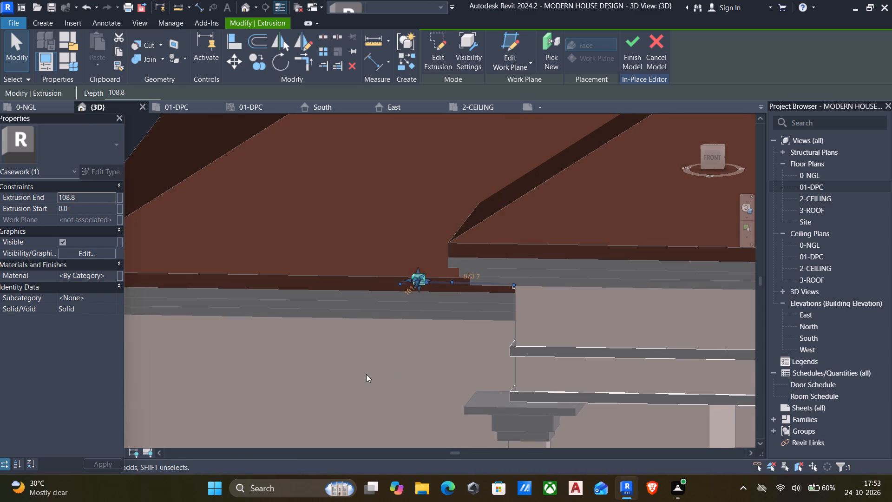
type("mv")
scroll(453, 296, "up", 5)
scroll(419, 268, "up", 4)
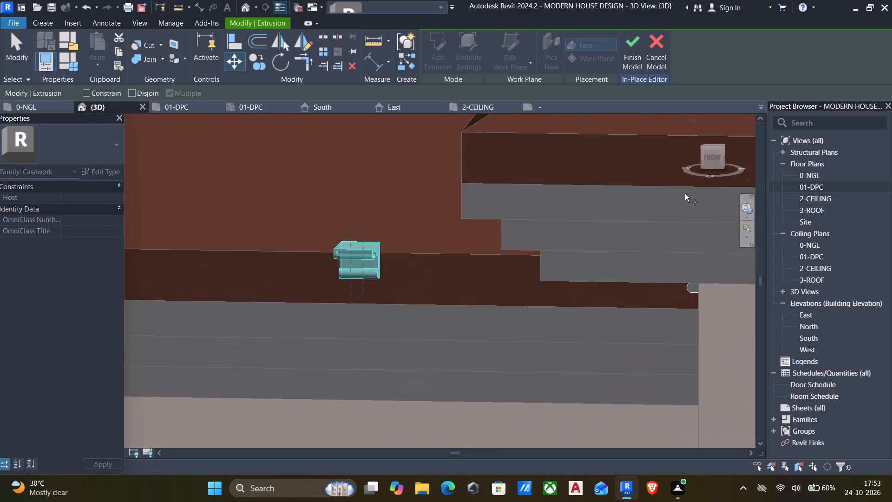
left_click(716, 158)
scroll(401, 321, "up", 3)
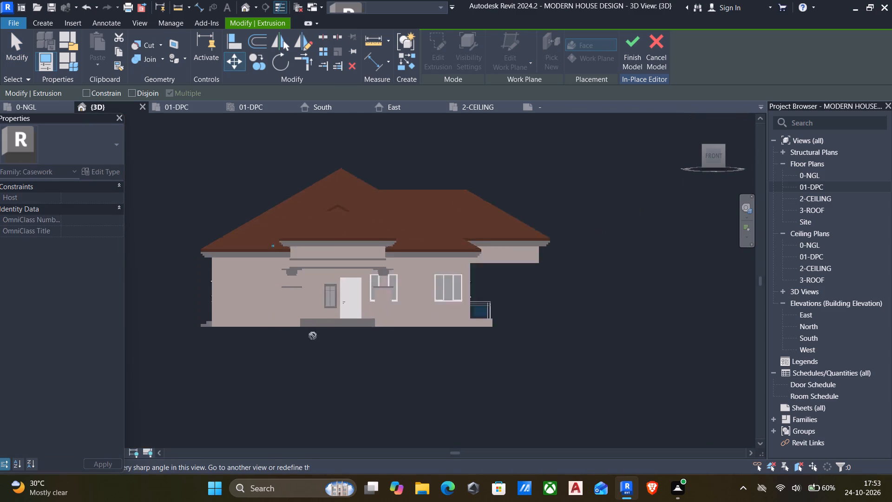
scroll(313, 336, "up", 3)
scroll(233, 213, "up", 11)
scroll(299, 230, "up", 5)
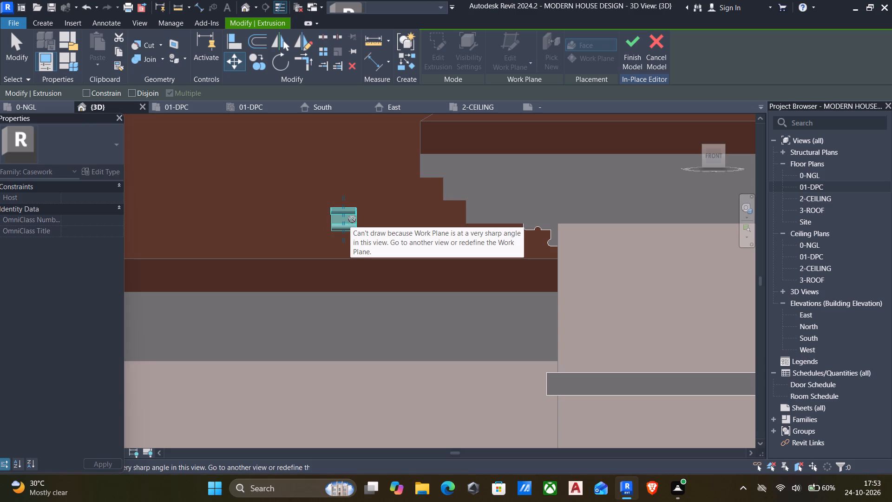
key("Escape")
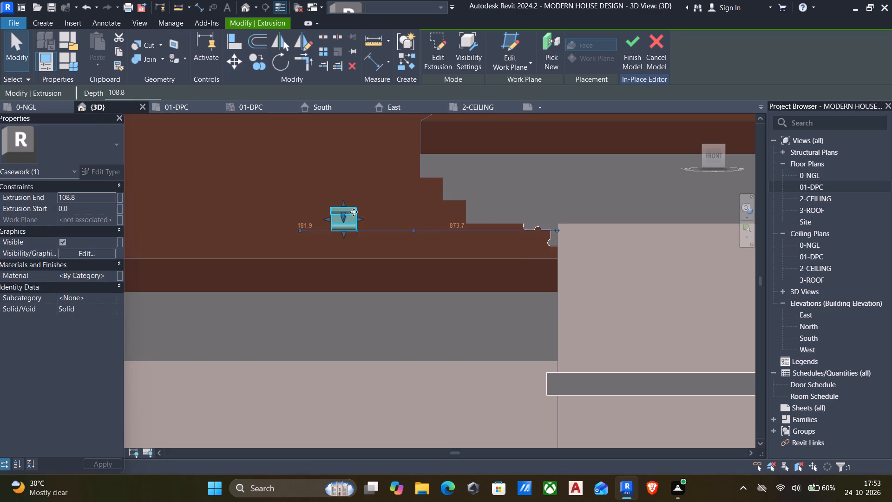
key("Escape")
left_click(350, 212)
type("mv")
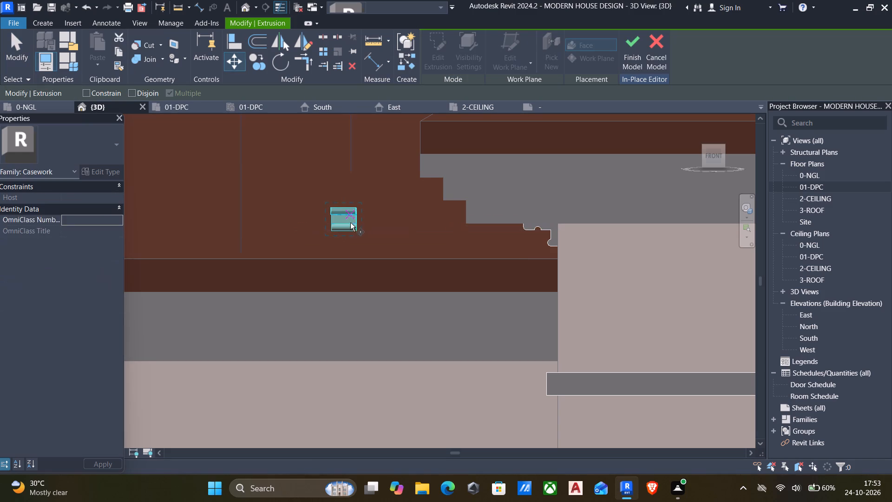
left_click(355, 206)
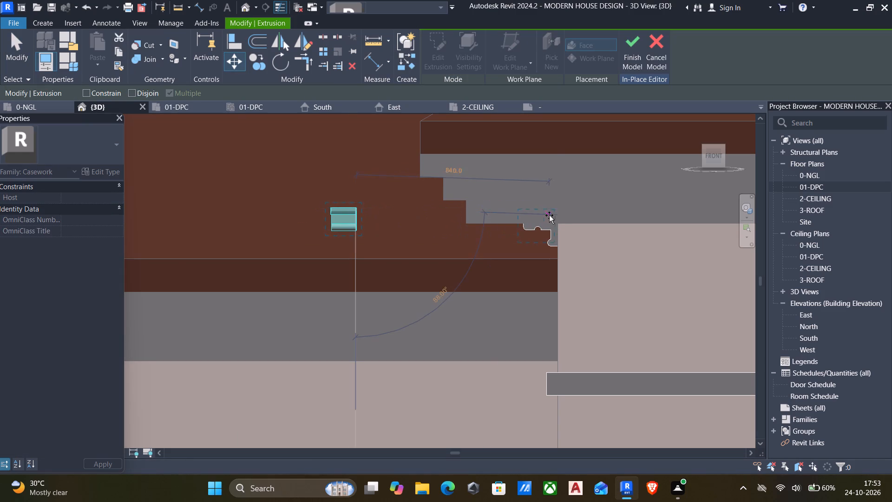
left_click(562, 224)
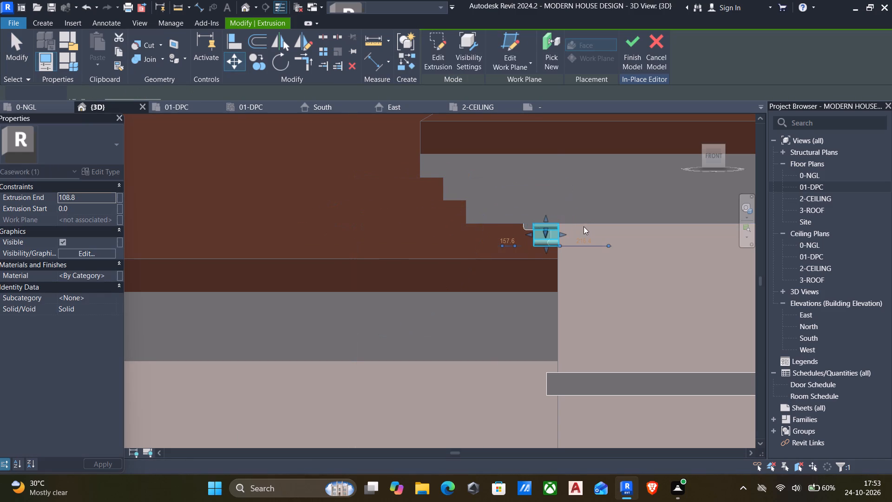
key("Escape")
From the left-side 3D view, move the rotated dentil block back towards the house so its back edge meets the porch's front wall face.
middle_click_drag(504, 266, 597, 254, "shift")
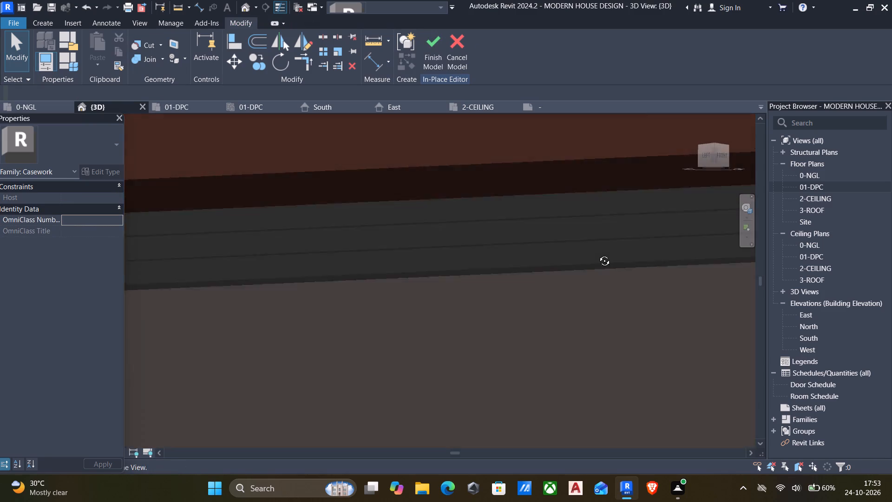
middle_click_drag(597, 254, 599, 254, "shift")
scroll(597, 270, "down", 6)
middle_click_drag(588, 276, 286, 283)
scroll(353, 305, "down", 5)
middle_click_drag(594, 290, 592, 290, "shift")
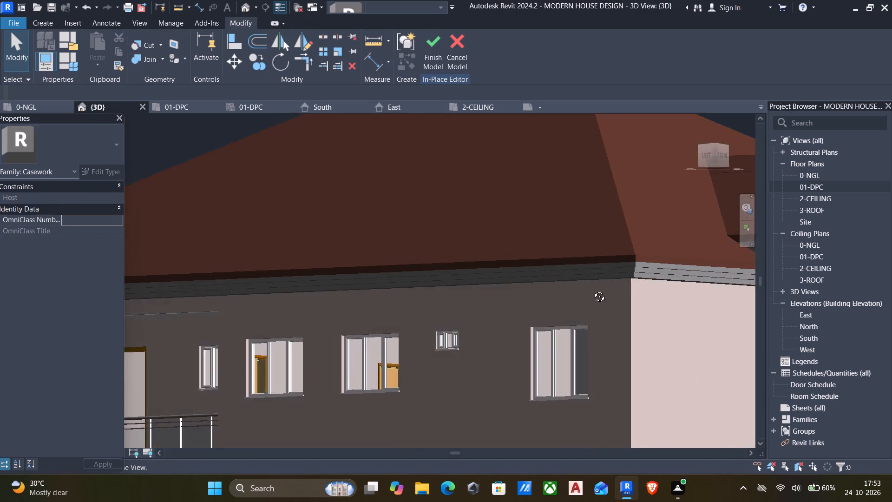
middle_click_drag(592, 290, 525, 298, "shift")
scroll(525, 298, "down", 6)
middle_click_drag(491, 315, 582, 303)
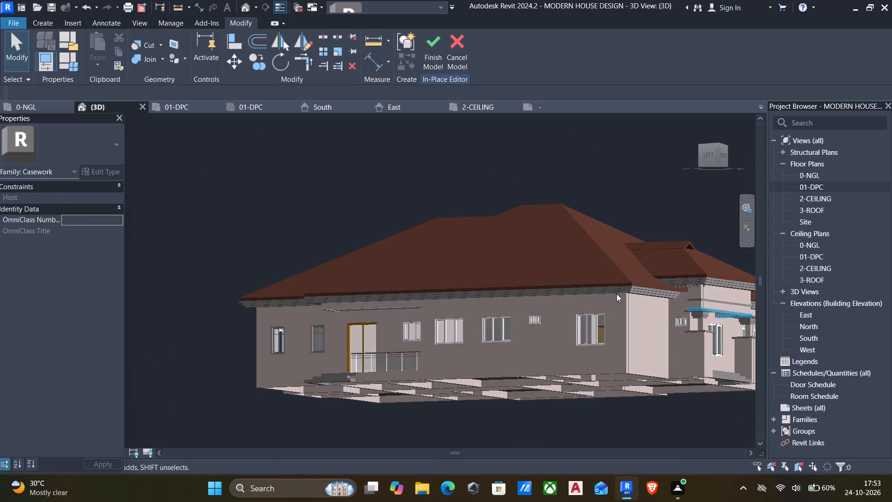
middle_click_drag(642, 289, 227, 283)
scroll(265, 281, "up", 5, "shift")
scroll(275, 284, "up", 2)
middle_click_drag(281, 284, 308, 291, "shift")
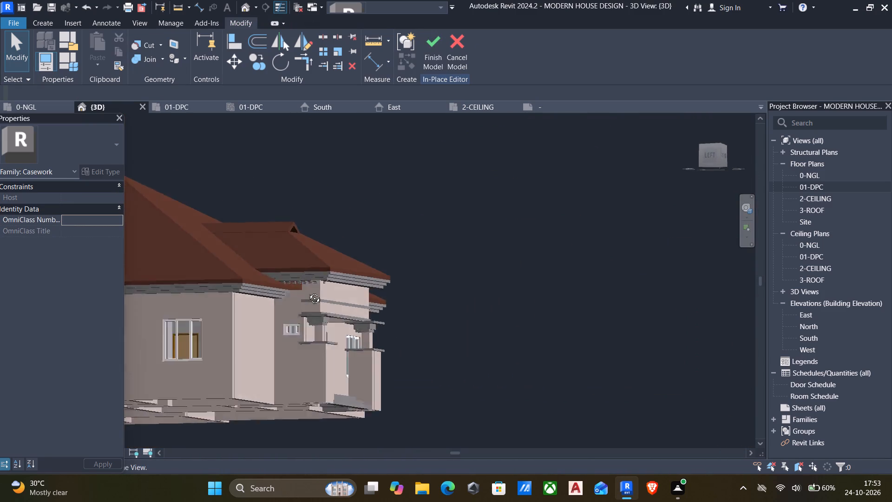
middle_click_drag(308, 291, 332, 301, "shift")
scroll(426, 312, "up", 11)
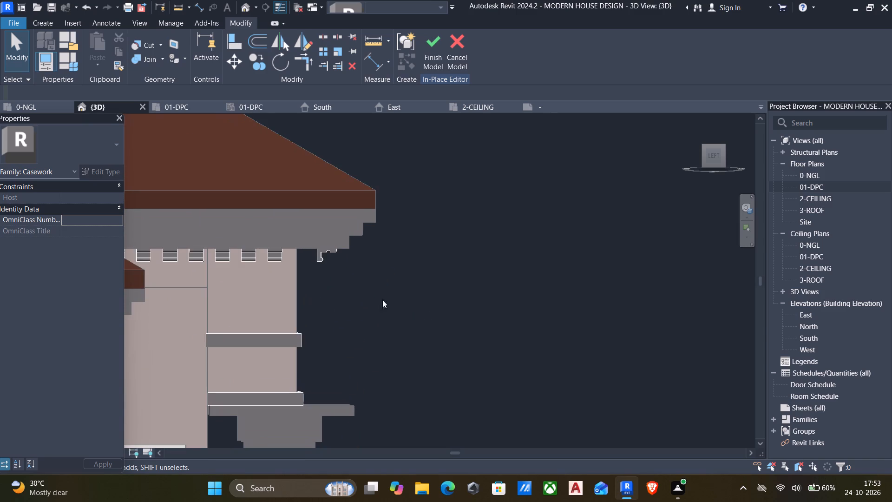
scroll(347, 247, "up", 6)
middle_click_drag(276, 271, 420, 283)
scroll(424, 273, "up", 4)
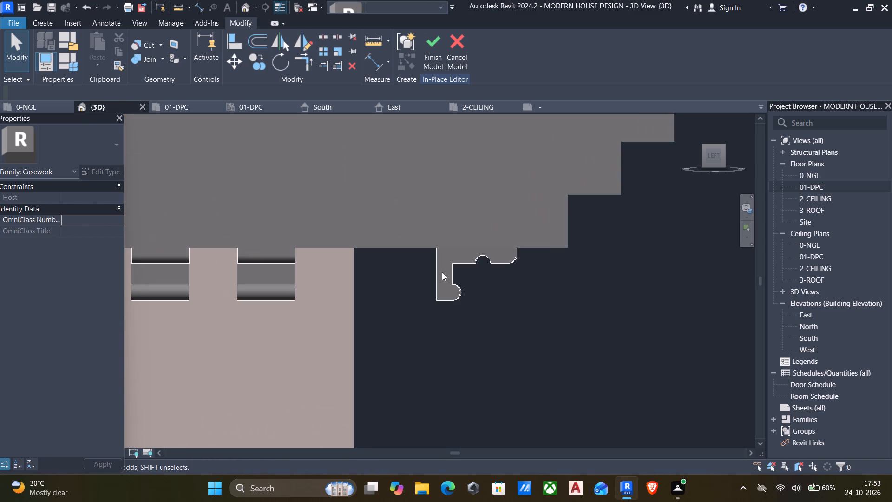
left_click(437, 273)
type("mv")
scroll(437, 273, "up", 4)
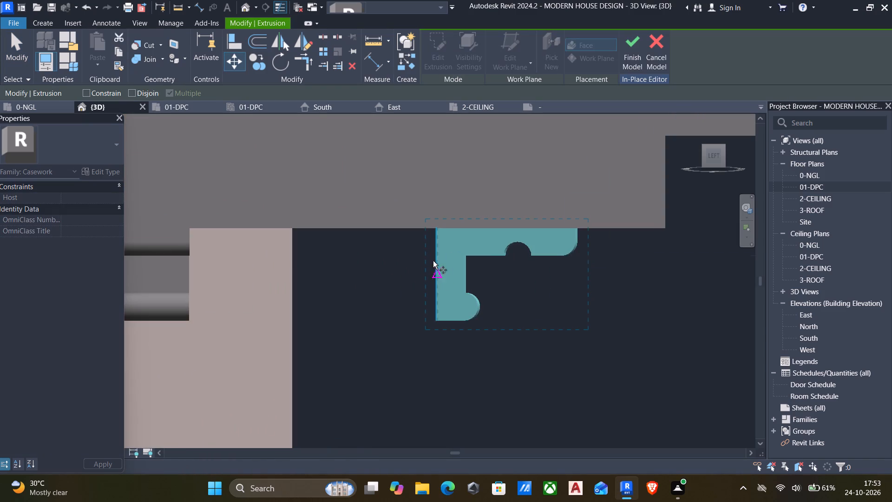
left_click(433, 230)
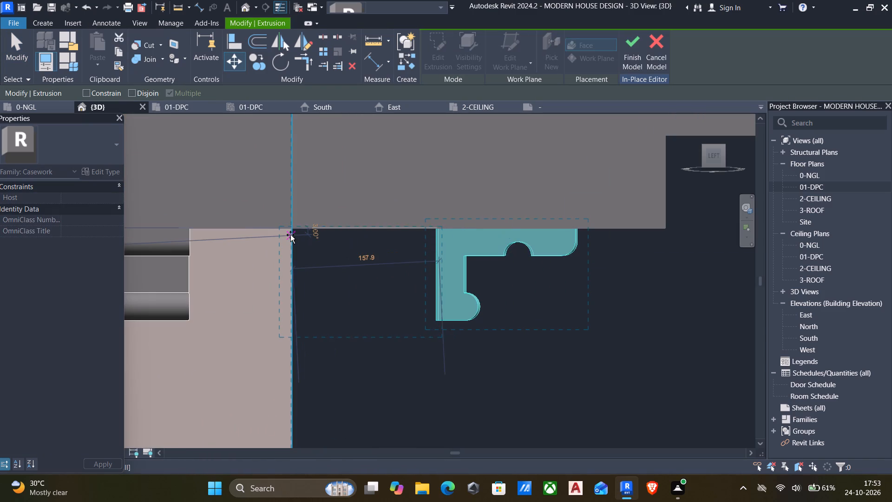
left_click(290, 234)
key("Escape")
In the 3D Front view, nudge the rotated dentil block east until its west edge lines up with the porch front wall's west corner.
scroll(330, 252, "down", 6)
middle_click_drag(372, 274, 603, 279)
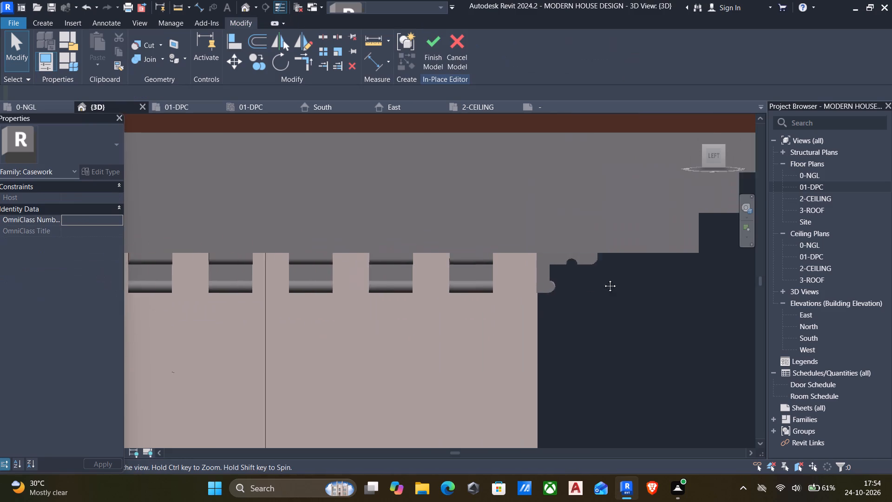
middle_click_drag(603, 279, 639, 279)
middle_click_drag(641, 279, 558, 314, "shift")
scroll(558, 314, "down", 7)
middle_click_drag(558, 314, 761, 175)
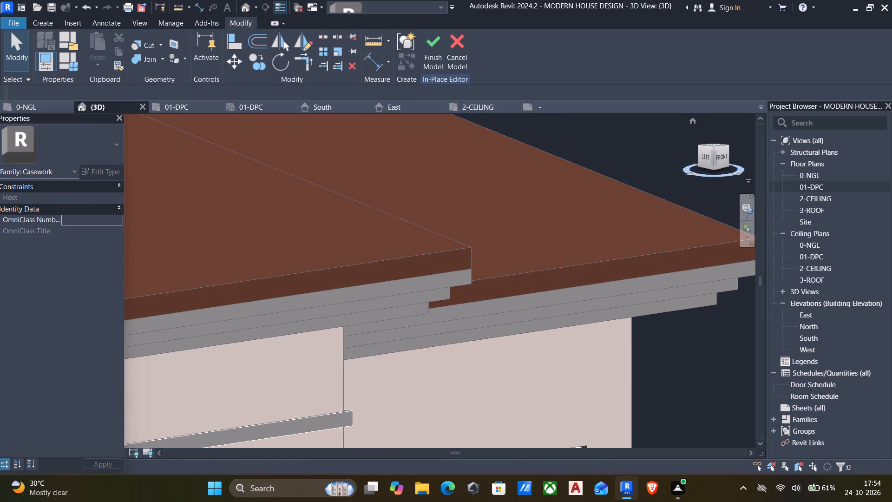
left_click(724, 159)
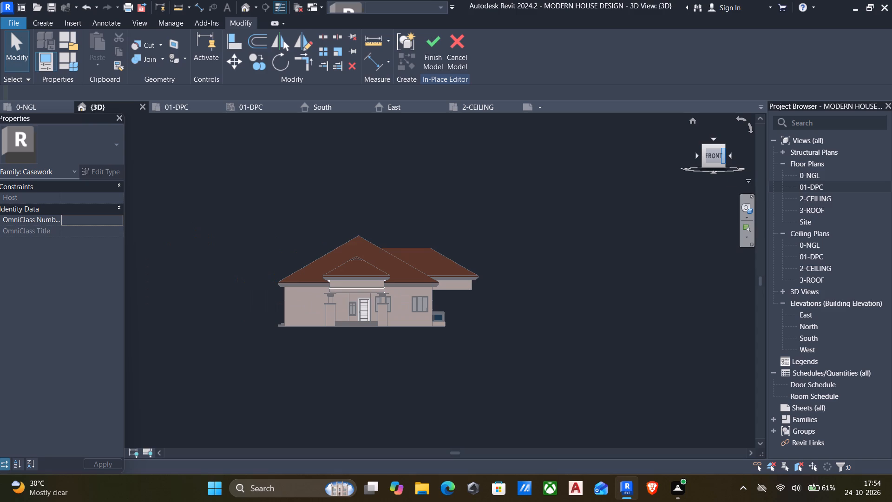
scroll(304, 310, "up", 3)
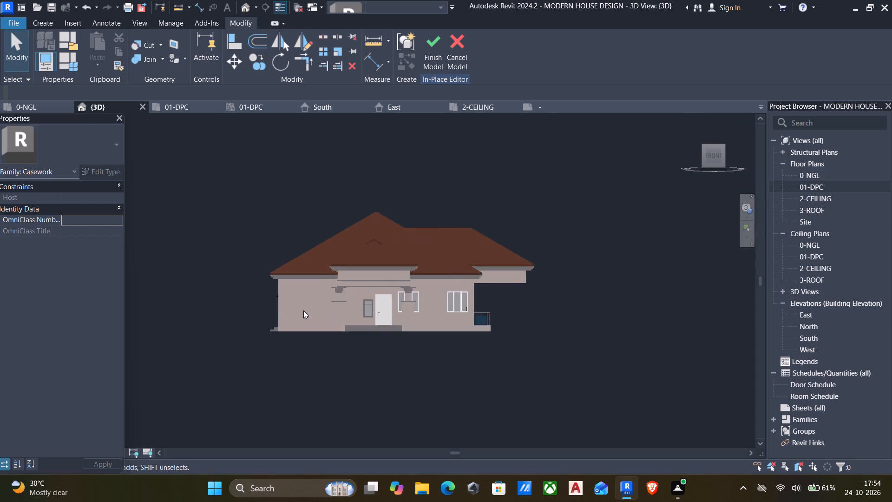
scroll(303, 310, "up", 3)
scroll(338, 261, "up", 5)
scroll(374, 240, "up", 9)
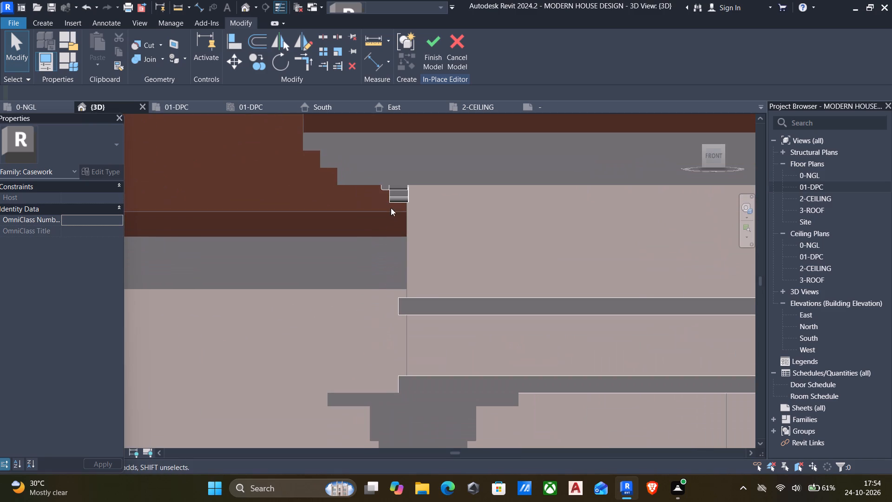
scroll(391, 204, "up", 1)
left_click(391, 204)
key("Right")
key("Right")
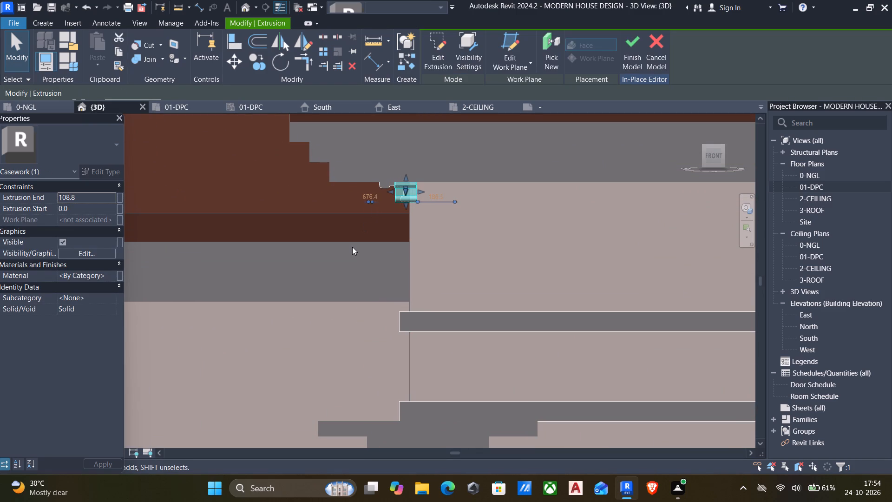
key("Right")
key("Right")
key("Right")
key("Right")
key("Right")
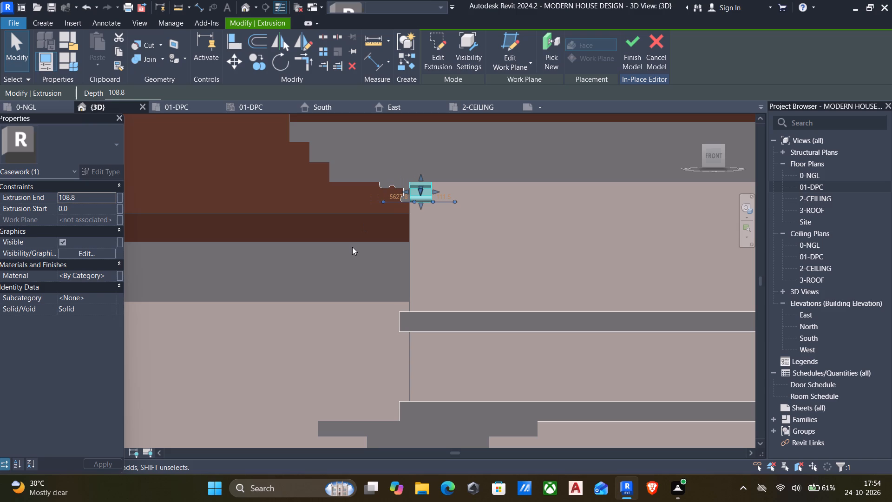
middle_click_drag(348, 250, 287, 302)
scroll(330, 235, "up", 5)
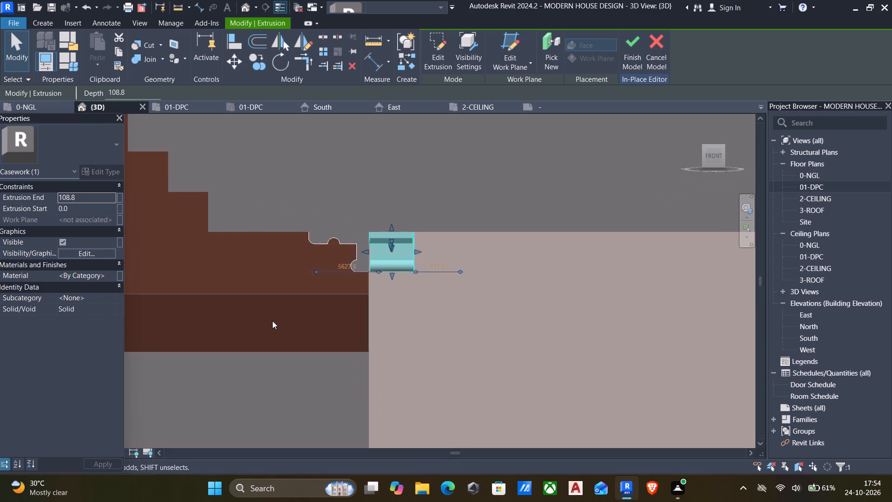
key("Right")
key("Left")
key("Left")
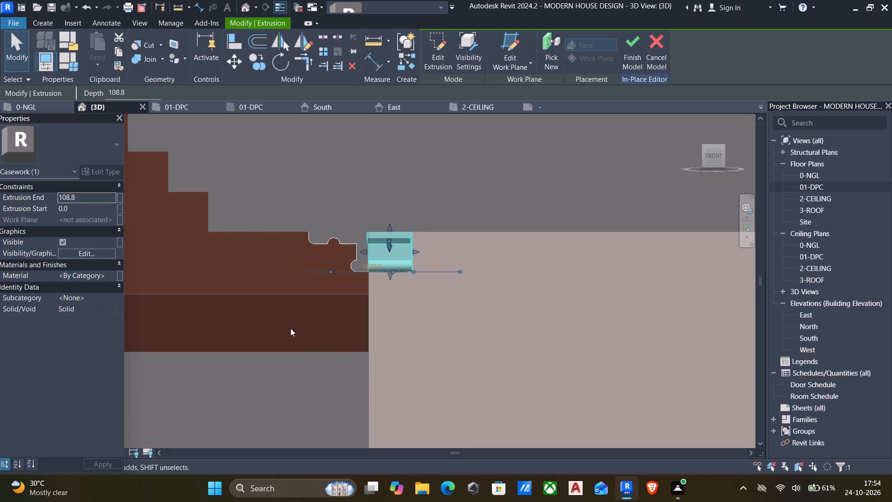
key("Up")
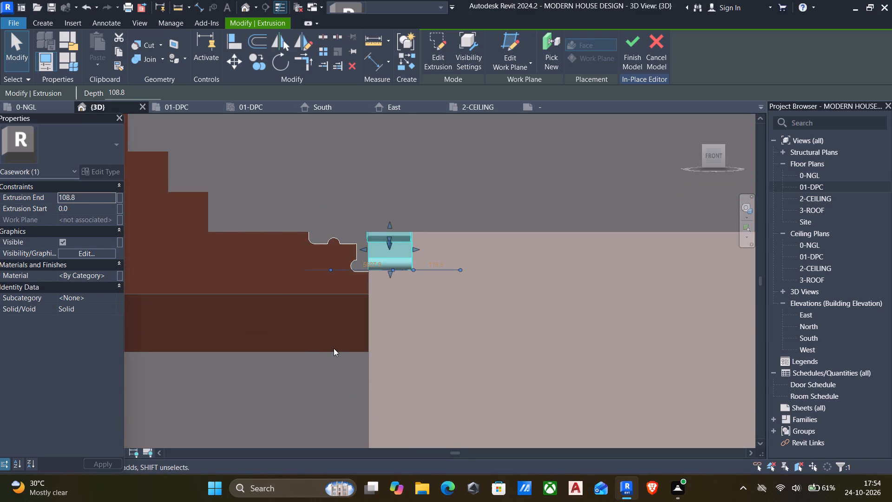
key("Down")
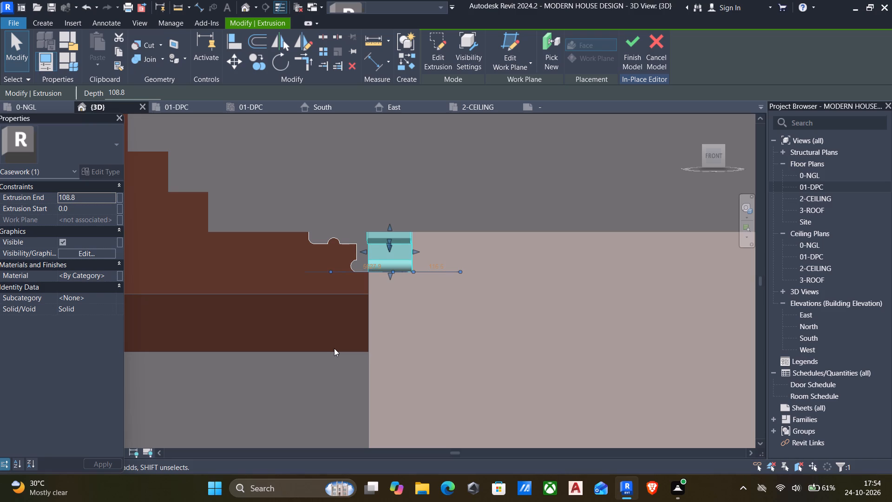
key("Escape")
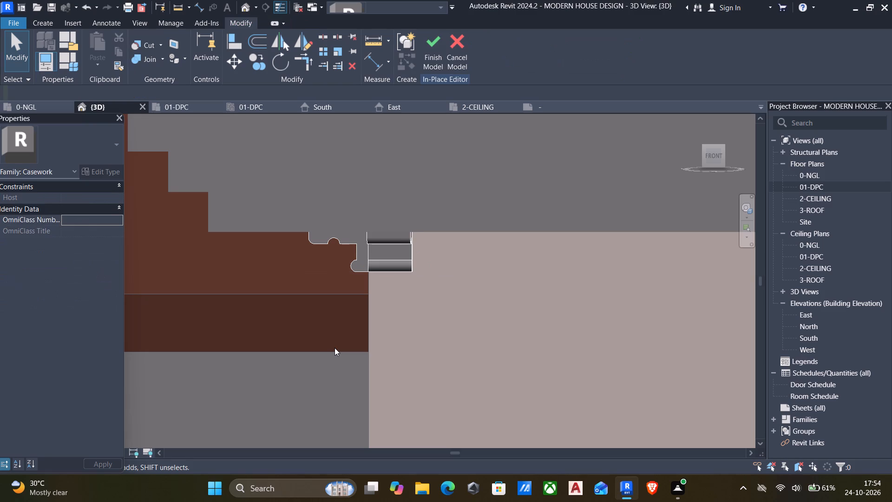
Copy the corner dentil block 200 mm east along the top of the porch front wall.
left_click(394, 264)
type("co")
scroll(383, 243, "up", 2)
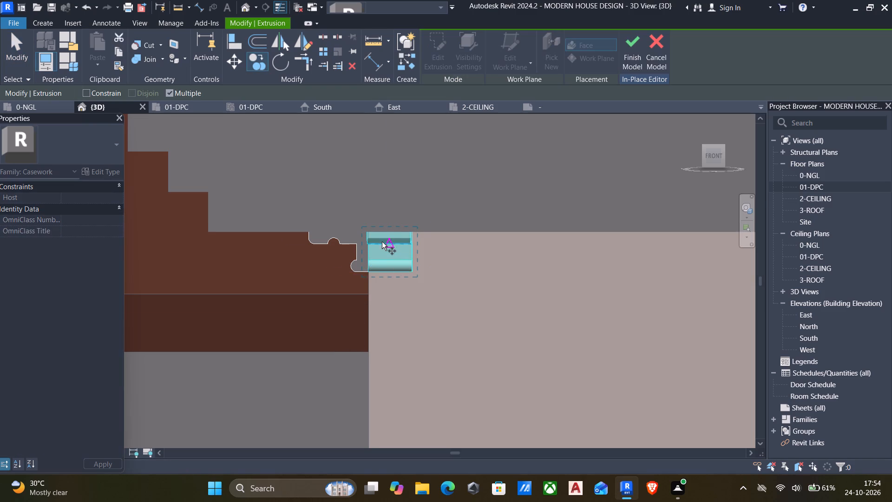
scroll(382, 242, "up", 2)
left_click(356, 224)
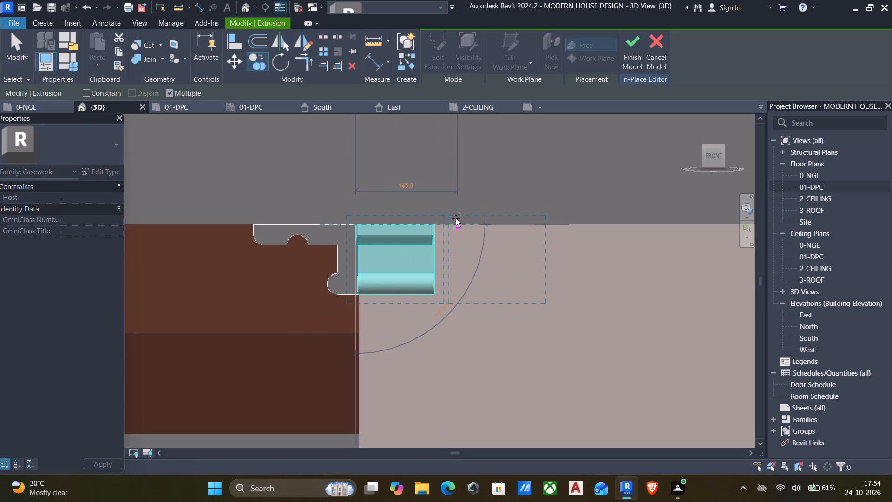
type("200")
key("Return")
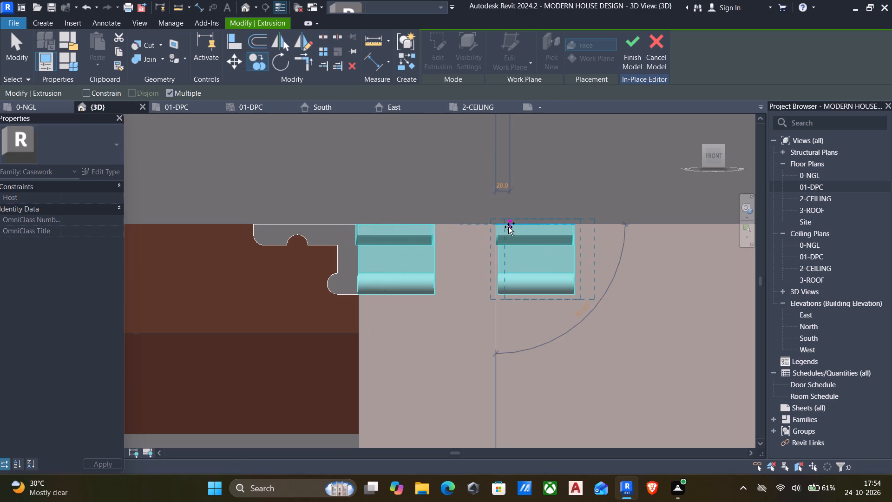
key("Escape")
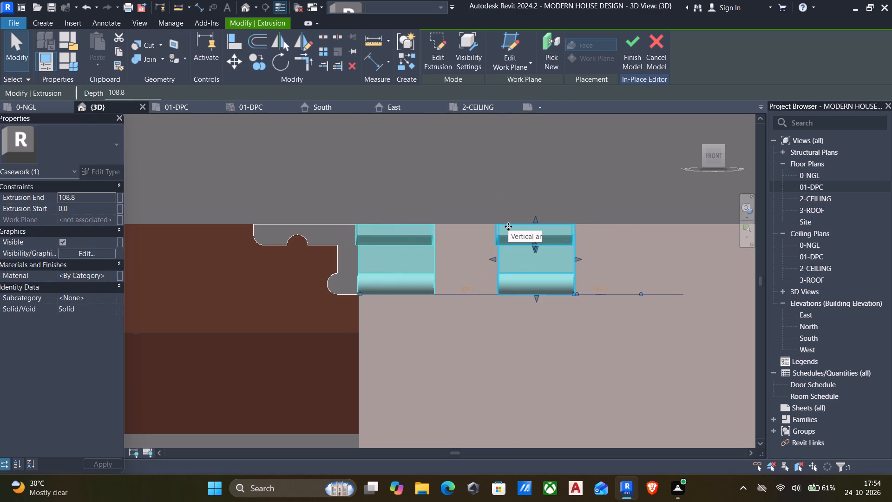
key("Escape")
Copy the second front dentil block east four times at about 200 mm spacing along the underside of the eave.
left_click(526, 225)
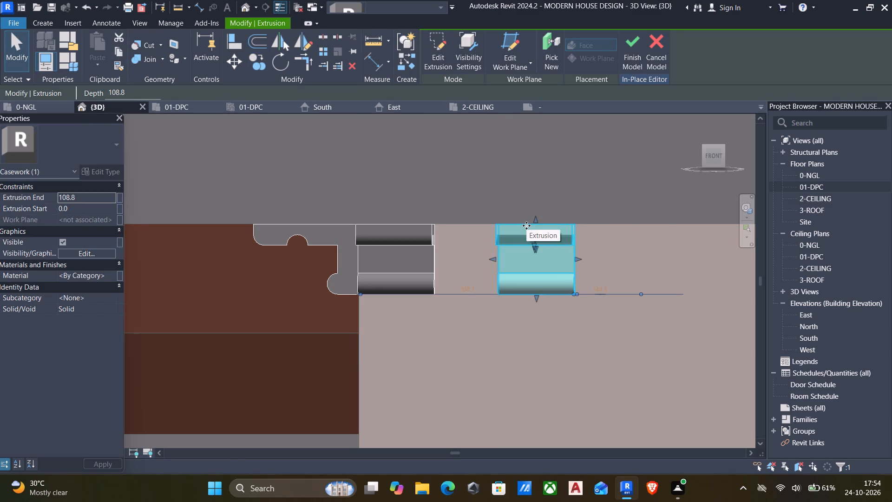
type("co")
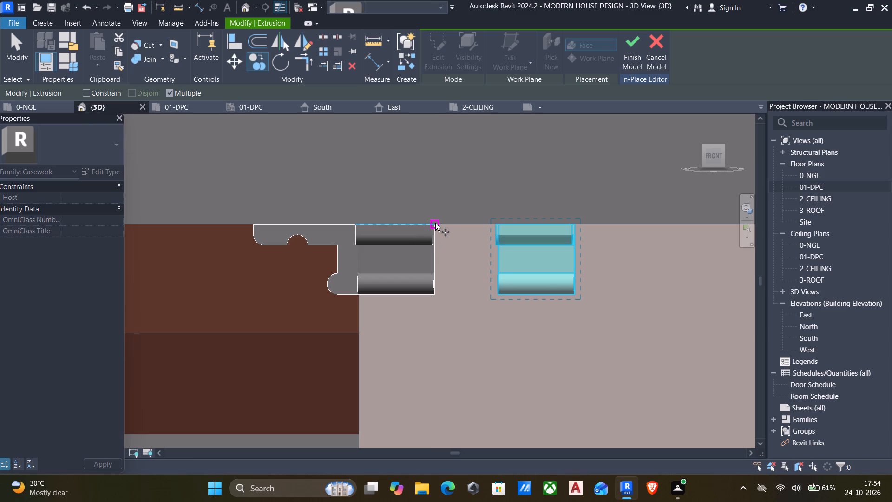
left_click(435, 223)
left_click(577, 224)
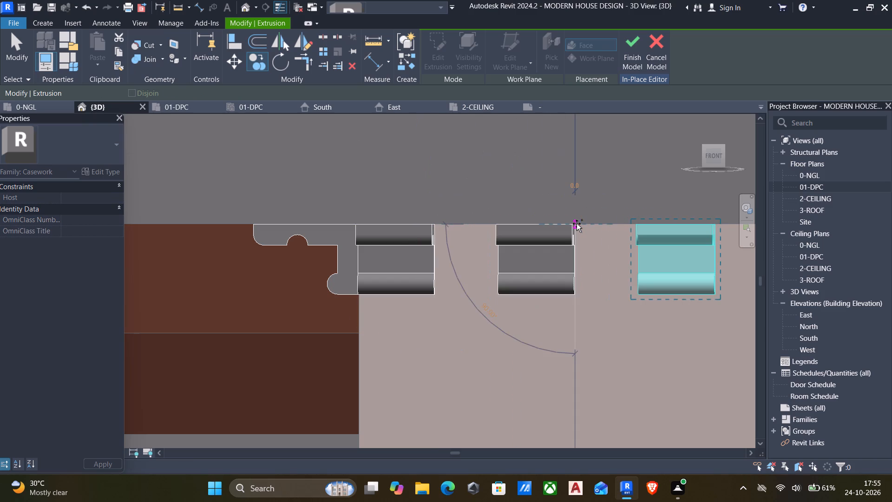
scroll(577, 224, "up", 1)
middle_click_drag(577, 224, 328, 248)
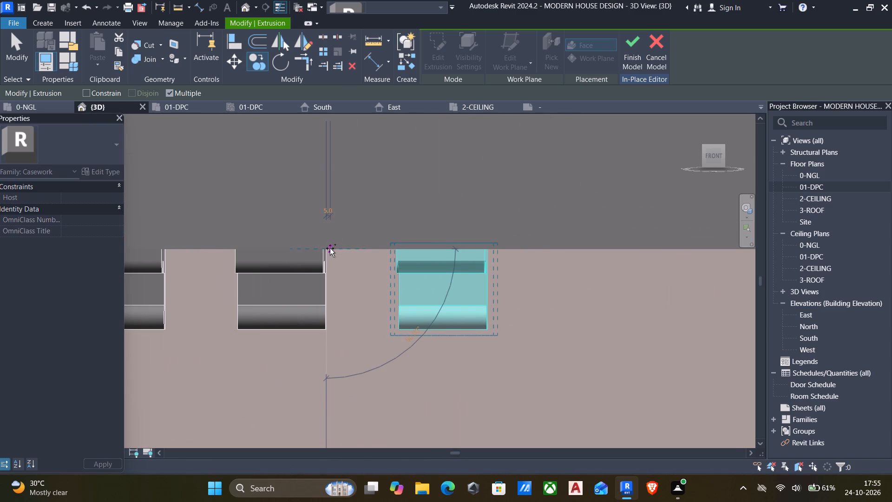
left_click(485, 248)
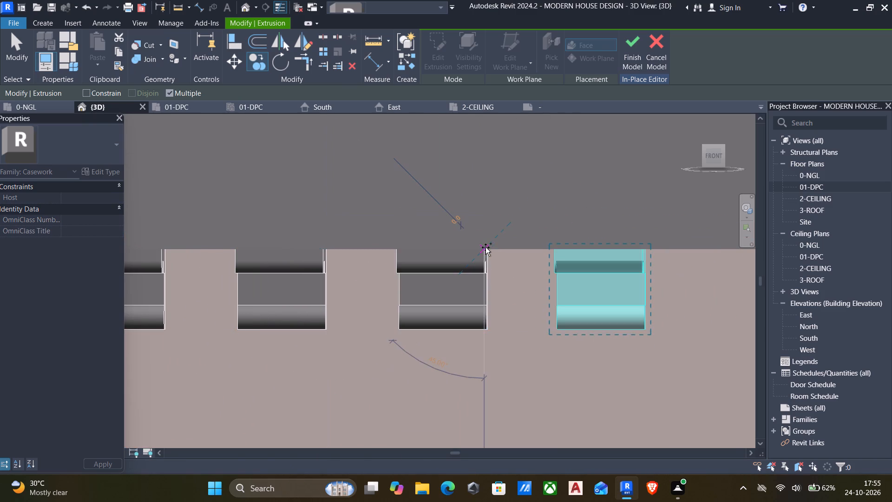
middle_click_drag(485, 247, 330, 266)
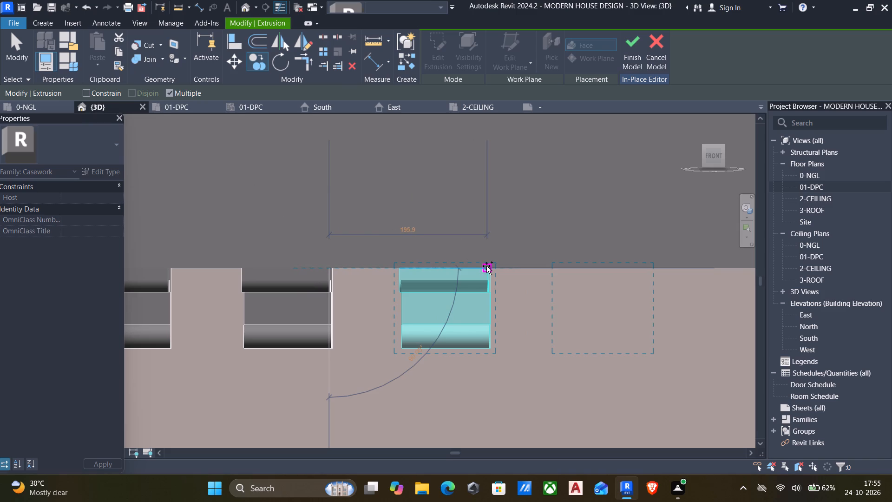
left_click(486, 266)
left_click(649, 266)
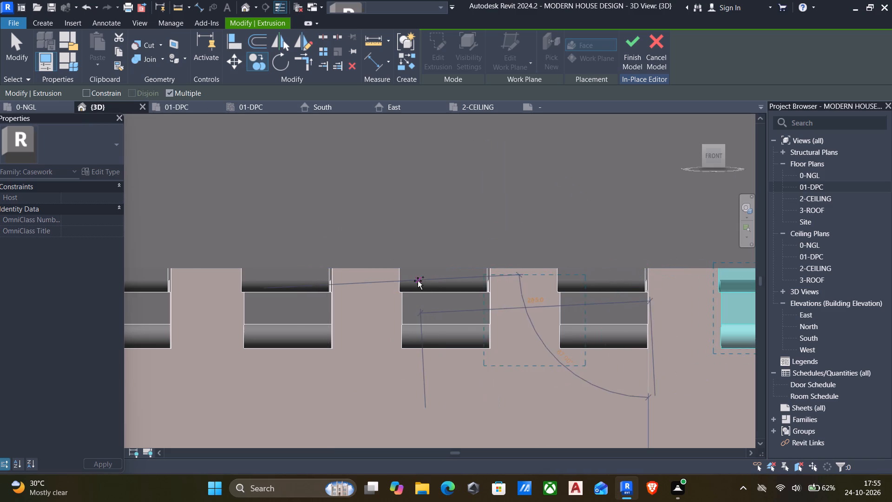
Copy the last front dentil block east six more times at about 200 mm spacing along the underside of the porch eave.
scroll(409, 281, "down", 3)
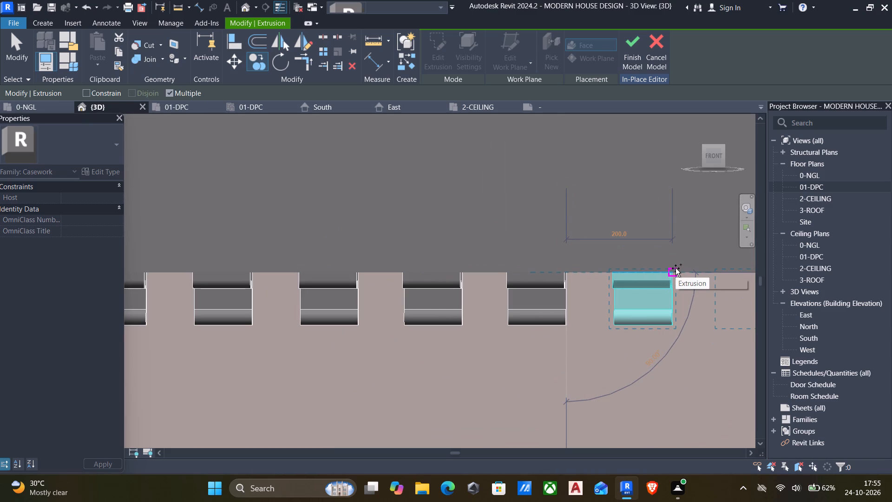
left_click(672, 271)
middle_click_drag(672, 271, 296, 288)
scroll(296, 288, "down", 3)
left_click(371, 290)
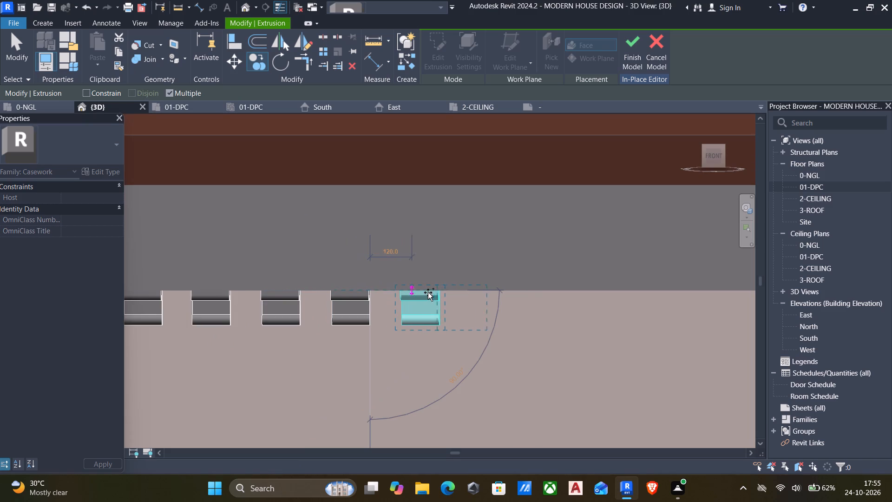
left_click(439, 293)
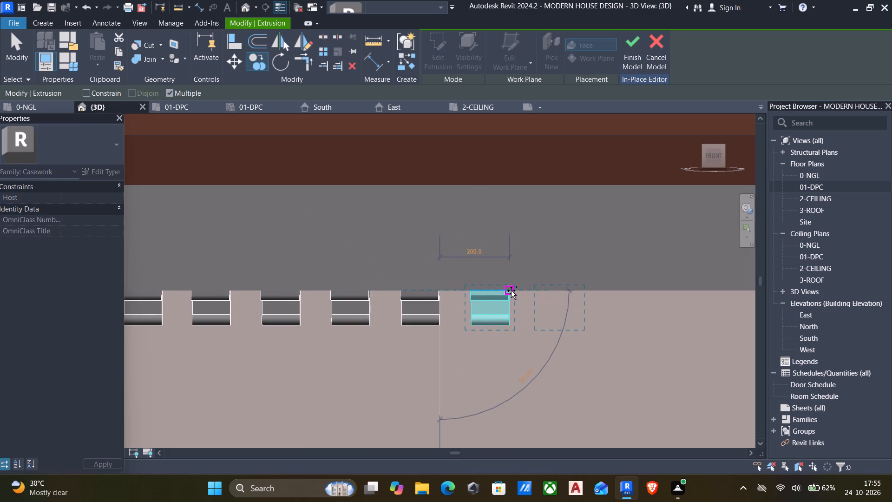
left_click(511, 291)
left_click(580, 288)
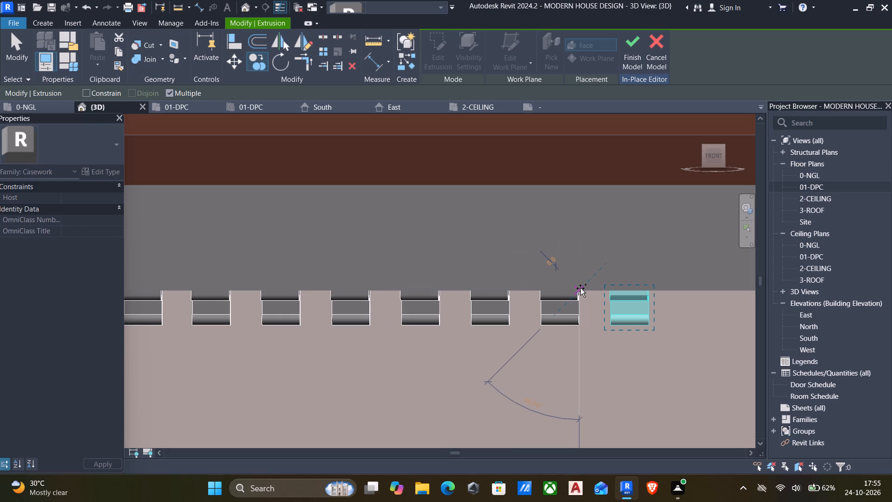
left_click(653, 290)
Add seven more dentil block copies eastward along the front wall top, spaced about 196 to 200 mm apart.
middle_click_drag(651, 291, 368, 308)
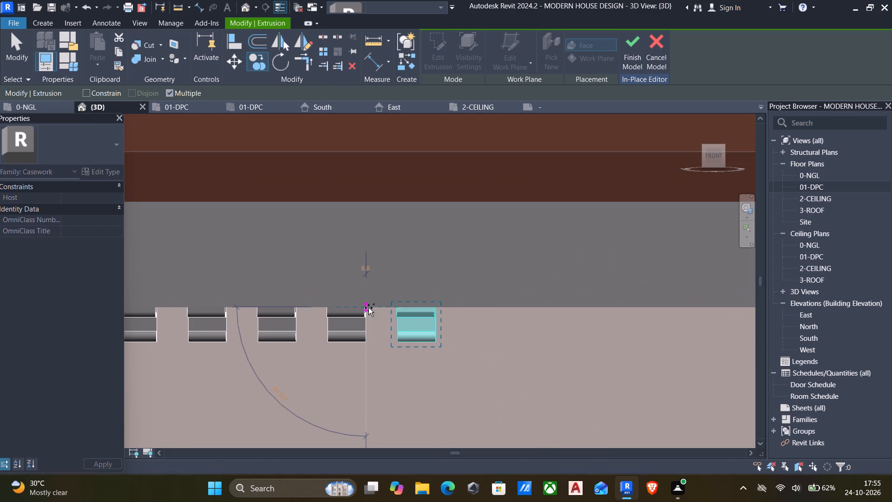
left_click(432, 307)
left_click(503, 307)
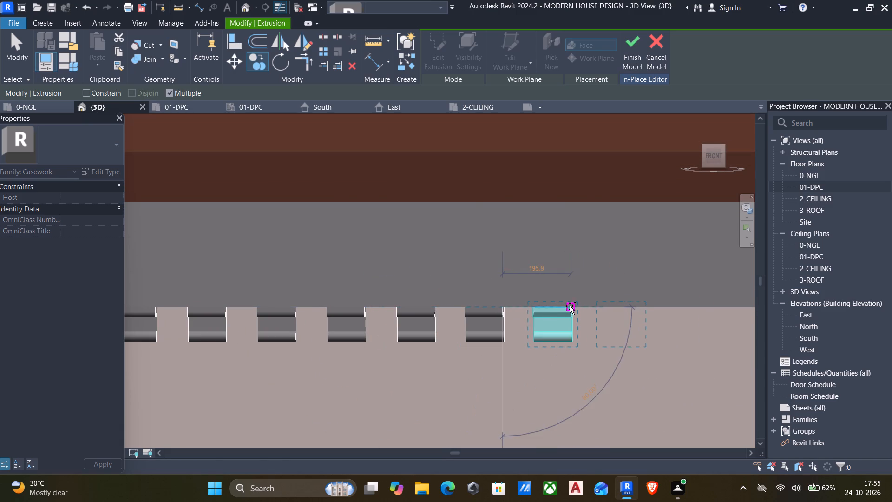
left_click(572, 305)
left_click(638, 305)
middle_click_drag(652, 308, 614, 330)
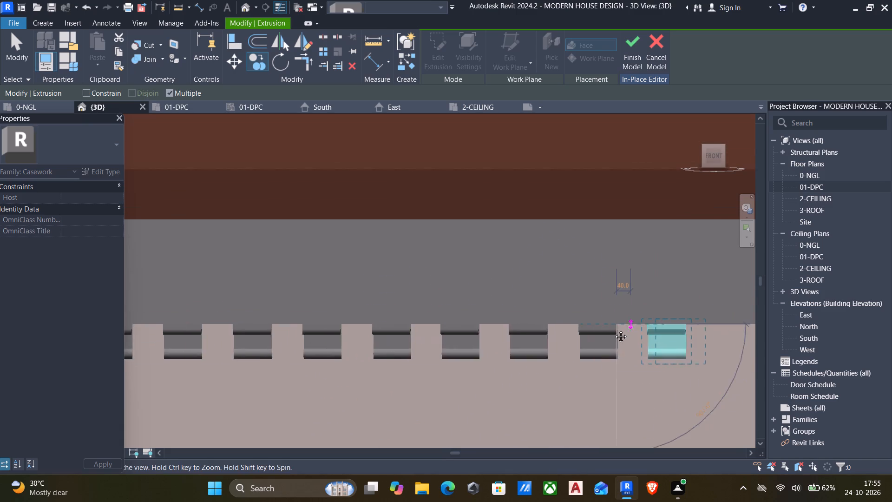
middle_click_drag(614, 330, 419, 335)
left_click(478, 332)
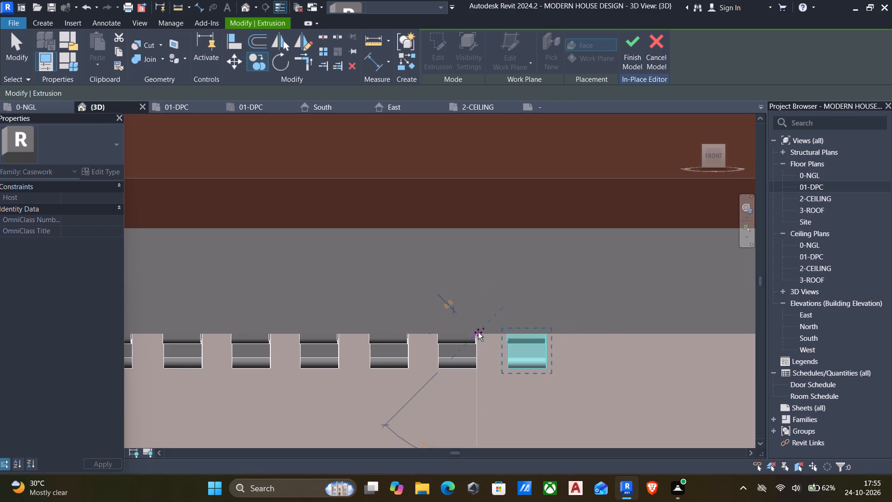
left_click(544, 332)
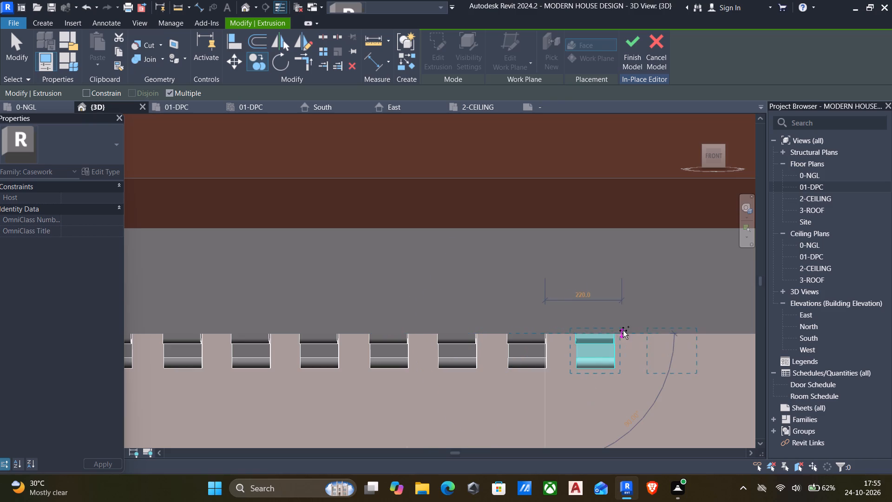
left_click(612, 330)
Place seven more dentil block copies at about 200 mm spacing until the row reaches the porch front wall's east corner.
middle_click_drag(609, 332, 361, 330)
scroll(393, 331, "down", 2)
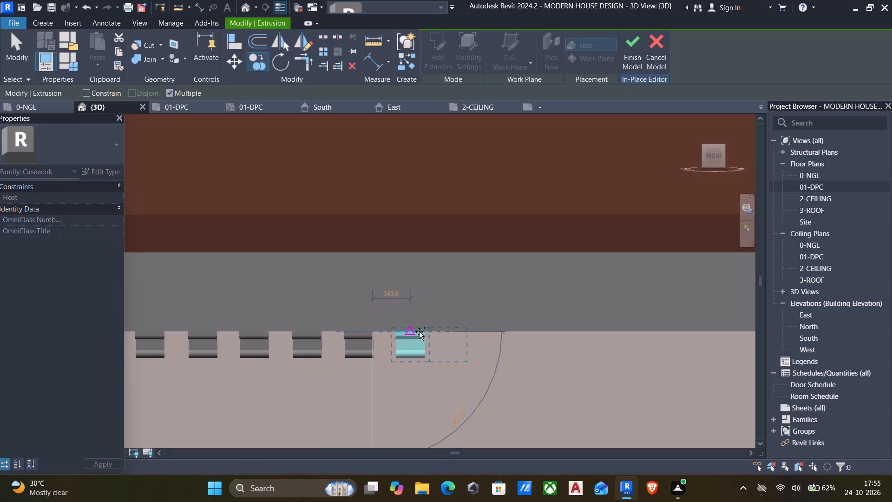
left_click(426, 331)
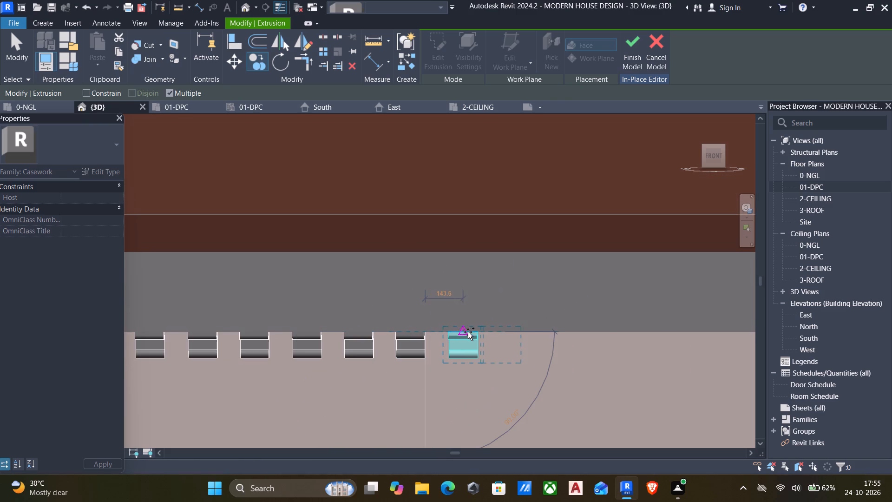
left_click(477, 332)
left_click(527, 330)
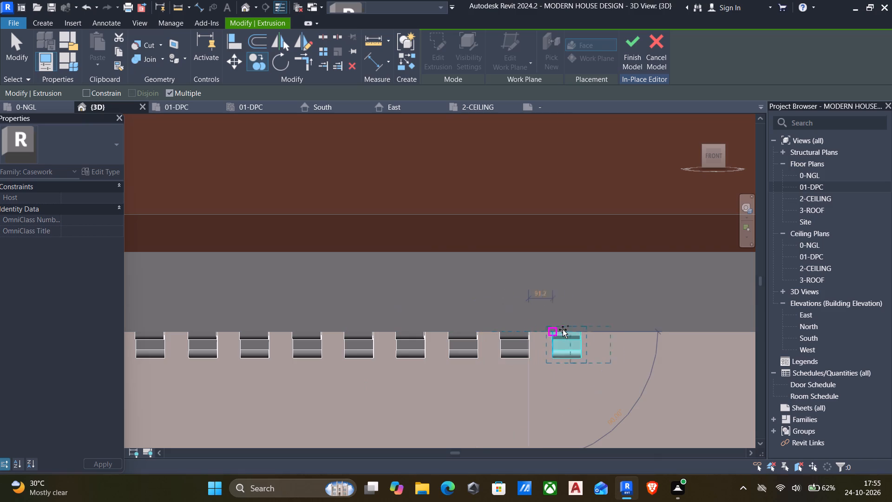
left_click(578, 329)
left_click(631, 333)
middle_click_drag(630, 335, 616, 343)
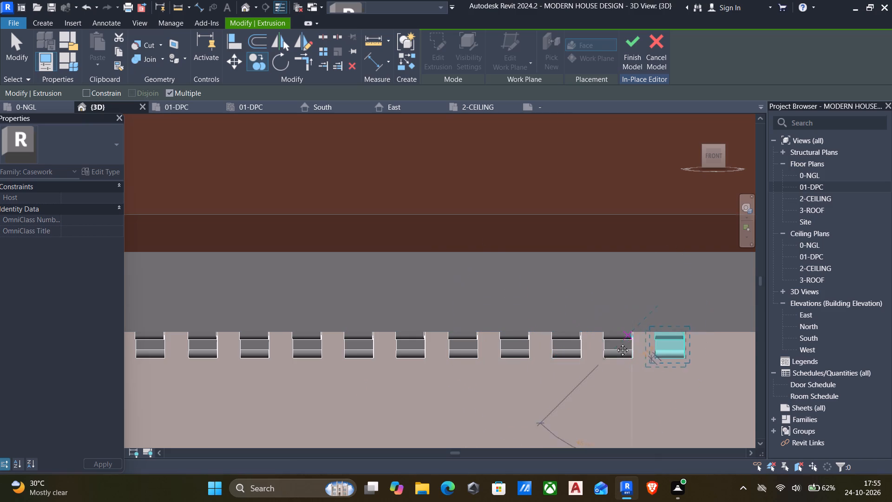
middle_click_drag(616, 343, 421, 346)
left_click(479, 342)
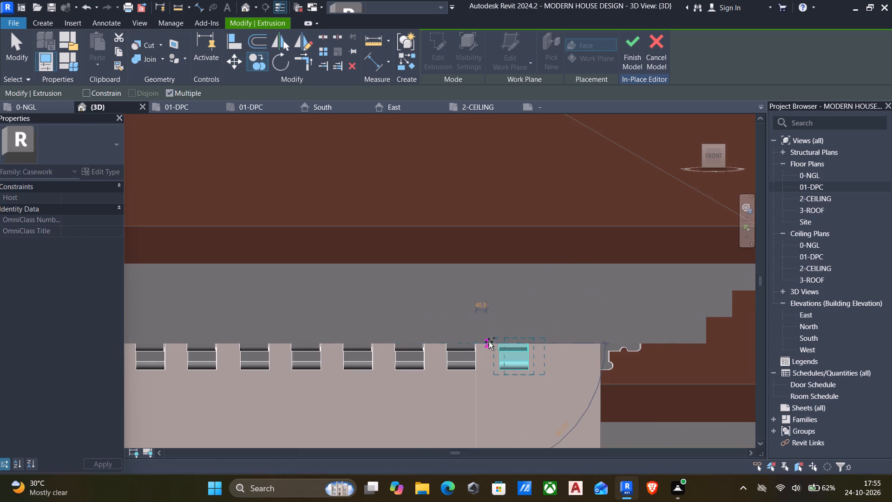
left_click(528, 344)
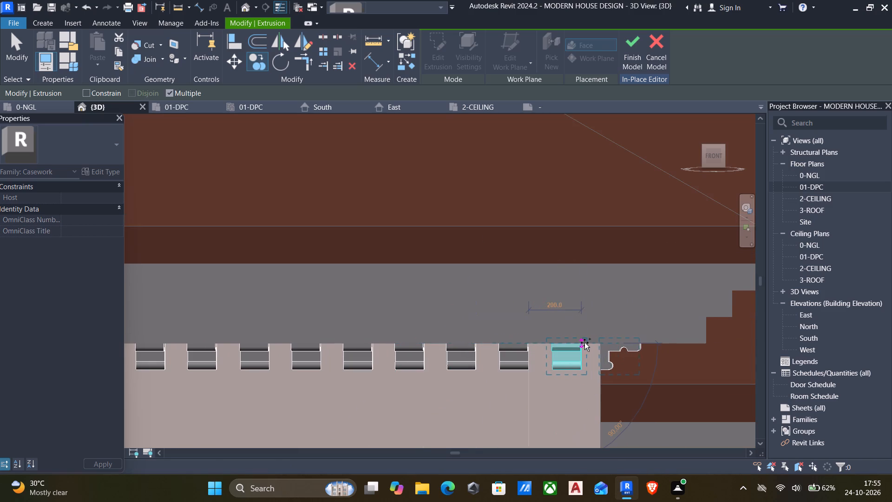
scroll(584, 343, "up", 4)
scroll(584, 343, "down", 4)
key("Escape")
scroll(584, 343, "down", 7)
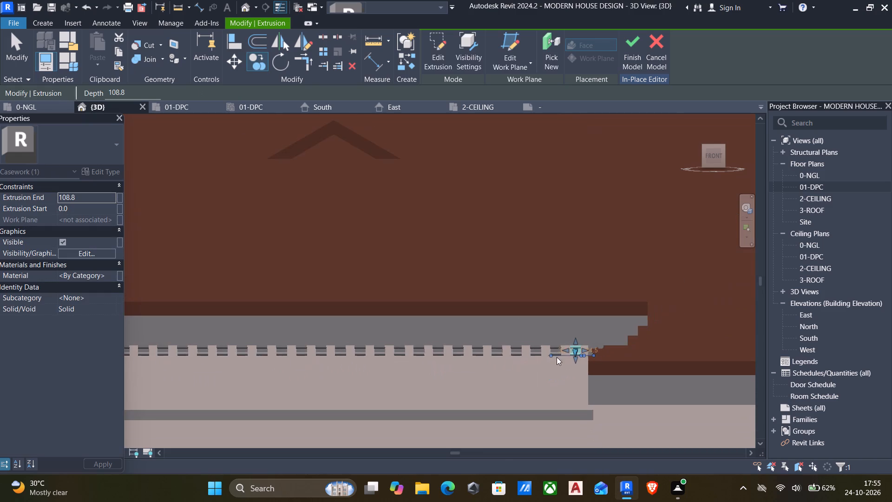
middle_click_drag(546, 359, 584, 310)
scroll(584, 310, "down", 4)
key("Escape")
Examine the dentil rows around the porch's front-right corner in 3D, checking how the front and side rows meet.
scroll(444, 354, "down", 2)
middle_click_drag(443, 354, 423, 361, "shift")
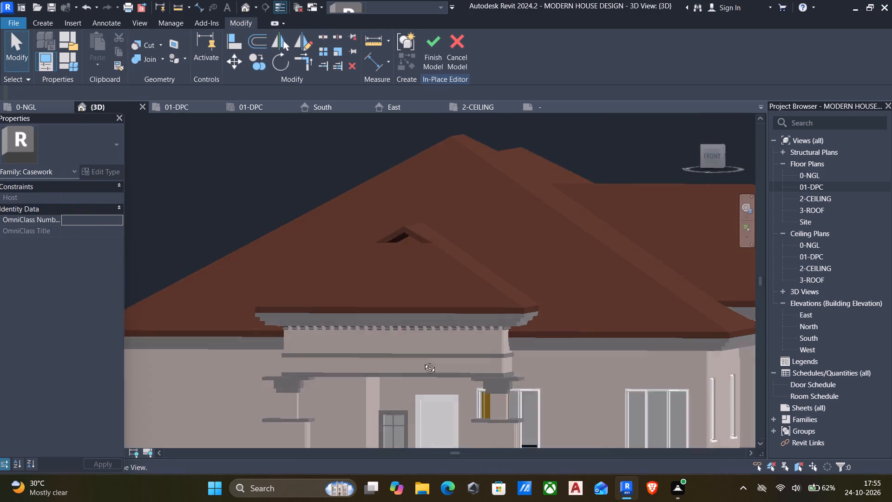
middle_click_drag(423, 361, 411, 365, "shift")
scroll(411, 365, "down", 4)
middle_click_drag(433, 363, 583, 332)
scroll(583, 332, "down", 2, "shift")
middle_click_drag(583, 332, 524, 358, "shift")
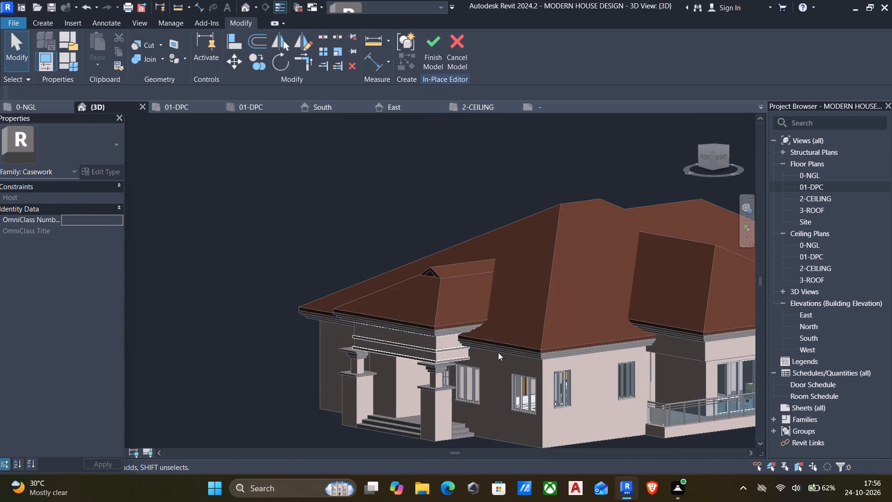
scroll(498, 352, "up", 5)
middle_click_drag(440, 363, 455, 331, "shift")
scroll(439, 323, "up", 5)
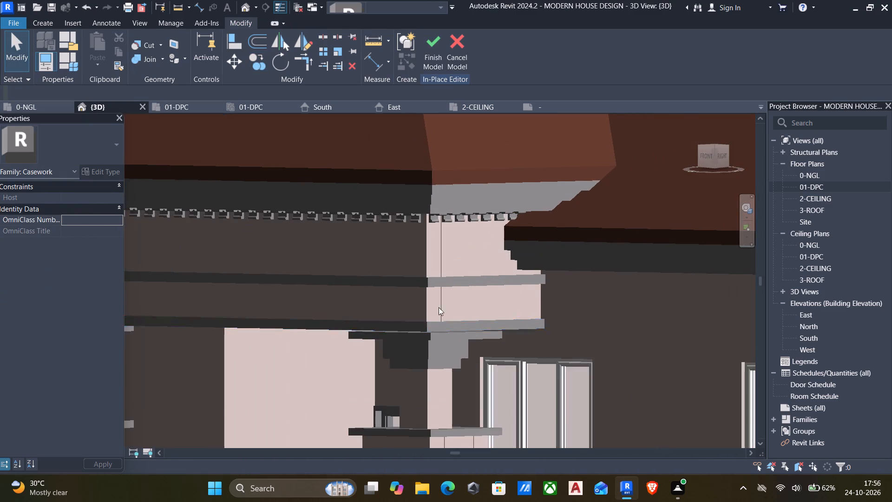
scroll(438, 304, "up", 5)
middle_click_drag(374, 246, 372, 284)
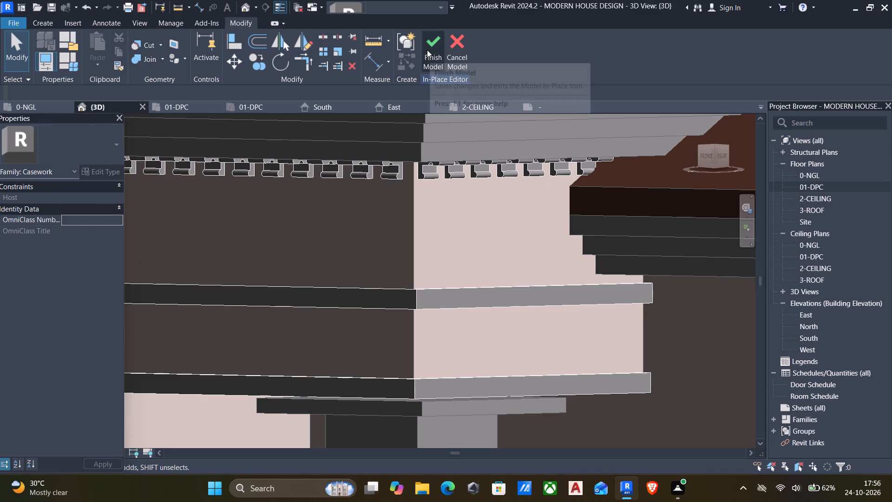
Finish the in-place dentil block model.
left_click(427, 50)
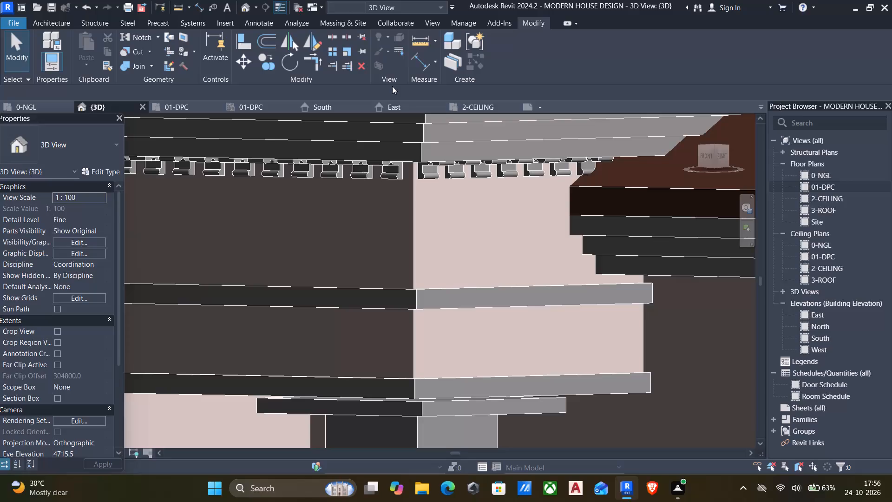
Examine the finished porch decoration and the whole house exterior from its right side in 3D.
scroll(301, 229, "down", 3)
middle_click_drag(296, 238, 324, 276)
scroll(333, 284, "down", 2)
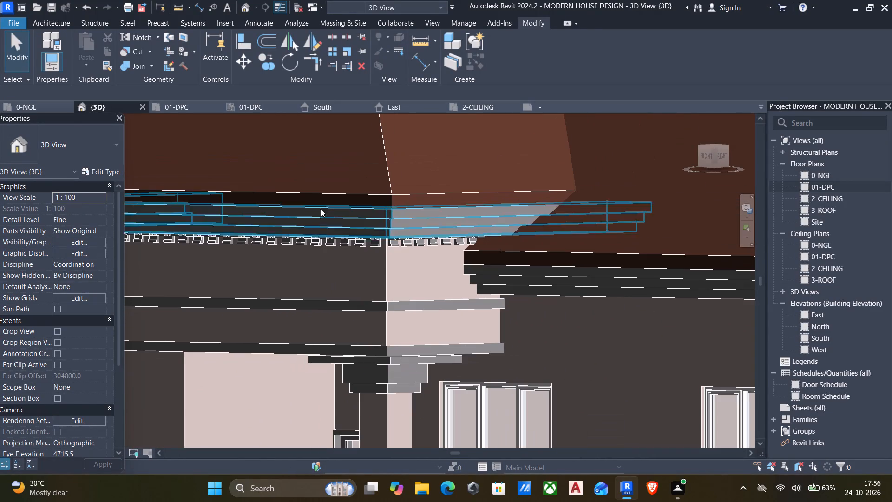
scroll(338, 288, "down", 4)
middle_click_drag(339, 291, 406, 308, "shift")
scroll(406, 311, "down", 6)
middle_click_drag(406, 312, 284, 316, "shift")
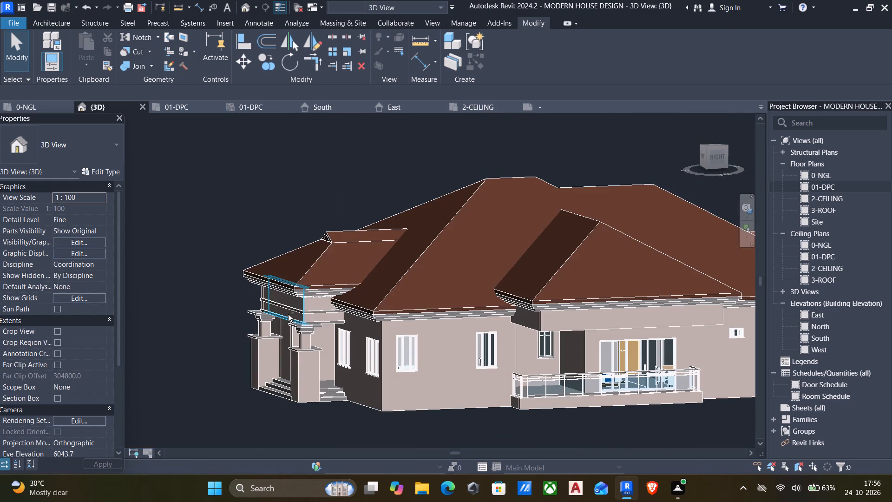
Bring up the Home screen with the recent files.
key("ctrl+d")
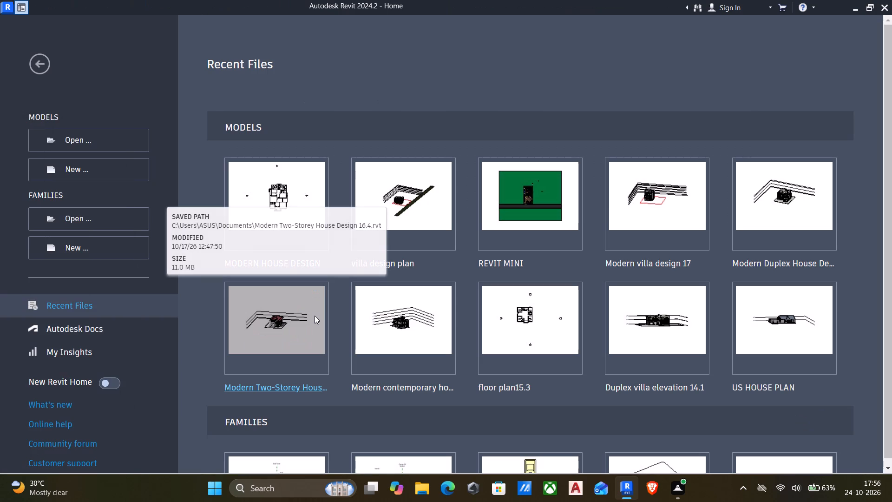
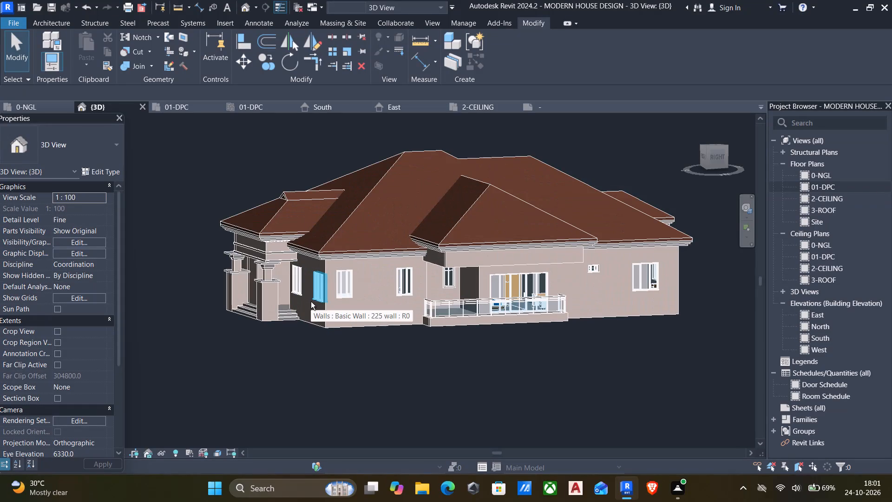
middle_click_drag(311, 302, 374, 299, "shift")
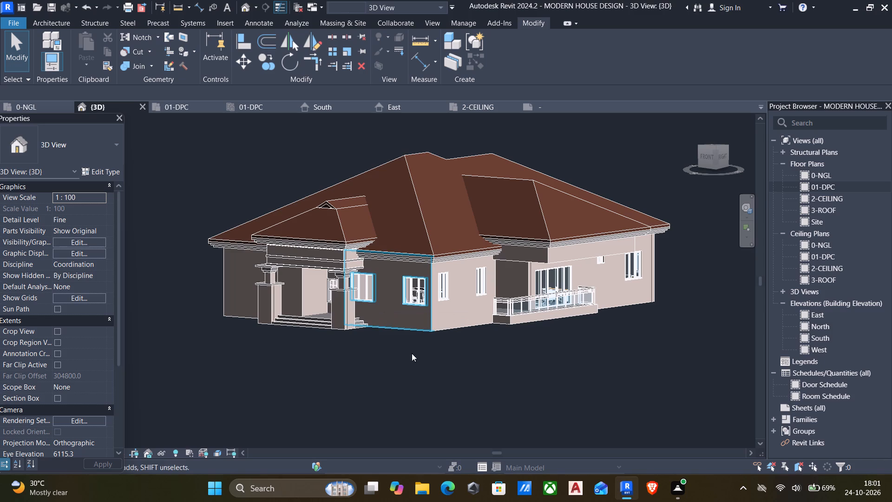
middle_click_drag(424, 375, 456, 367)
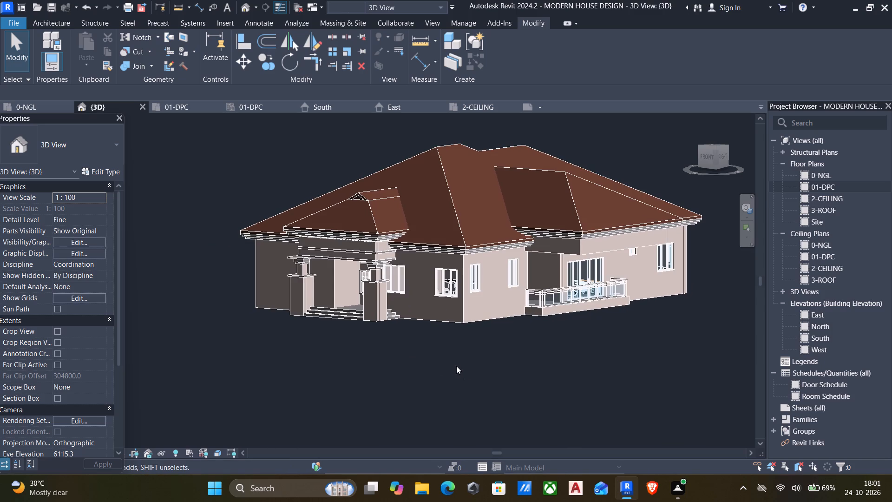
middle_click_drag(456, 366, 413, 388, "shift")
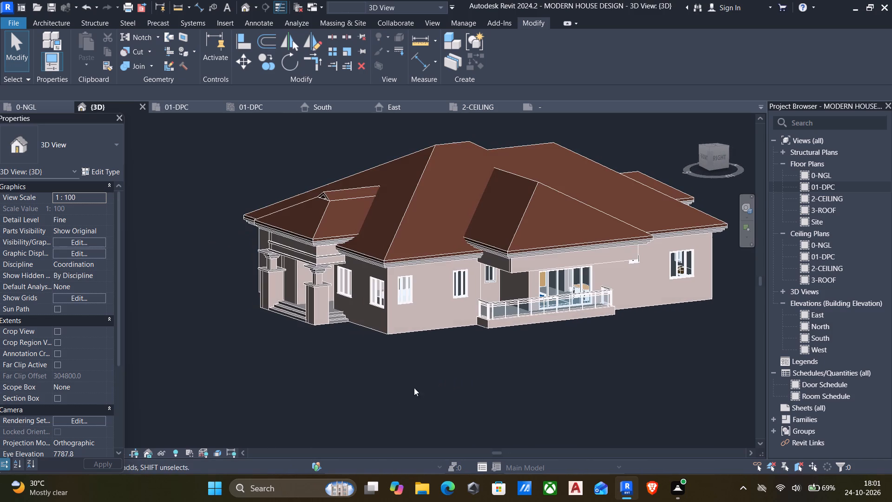
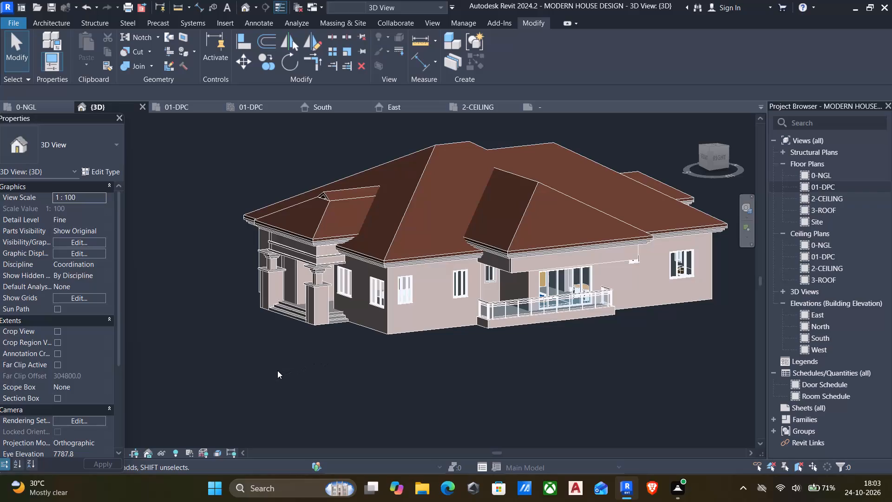
Examine the house exterior in 3D from the front and side, finishing on the straight front view.
middle_click_drag(276, 371, 352, 355, "shift")
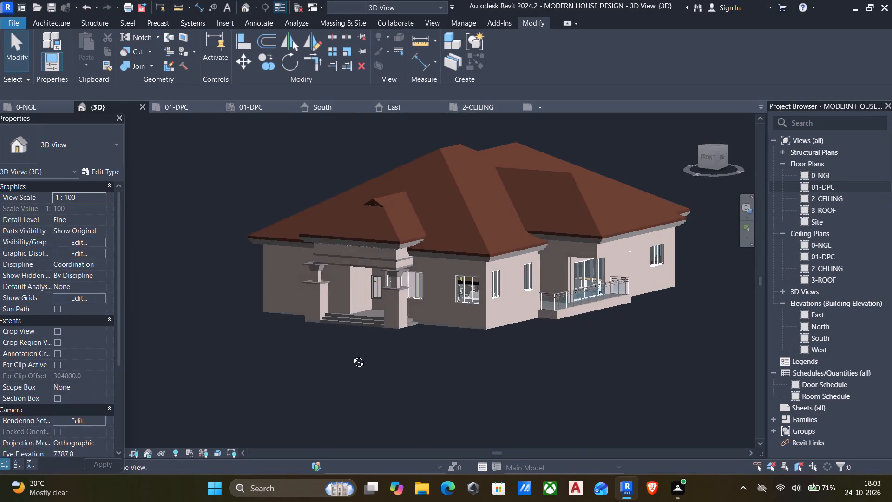
middle_click_drag(352, 355, 314, 343, "shift")
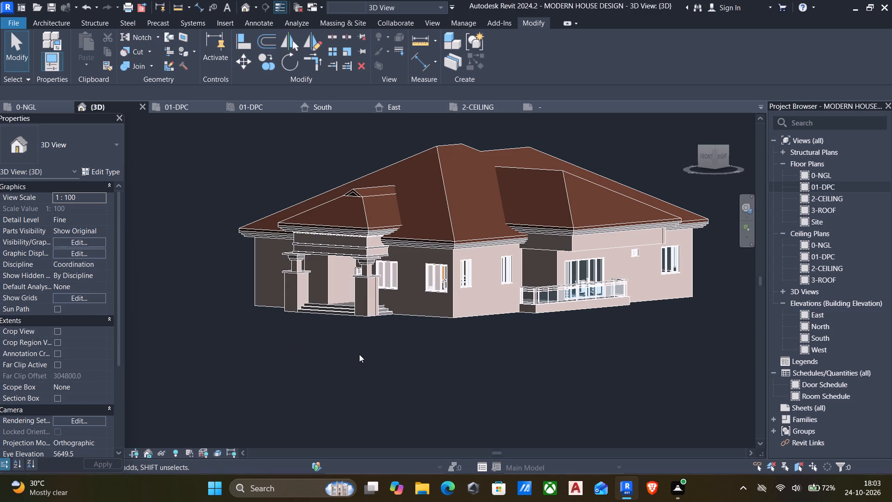
middle_click_drag(359, 354, 466, 341, "shift")
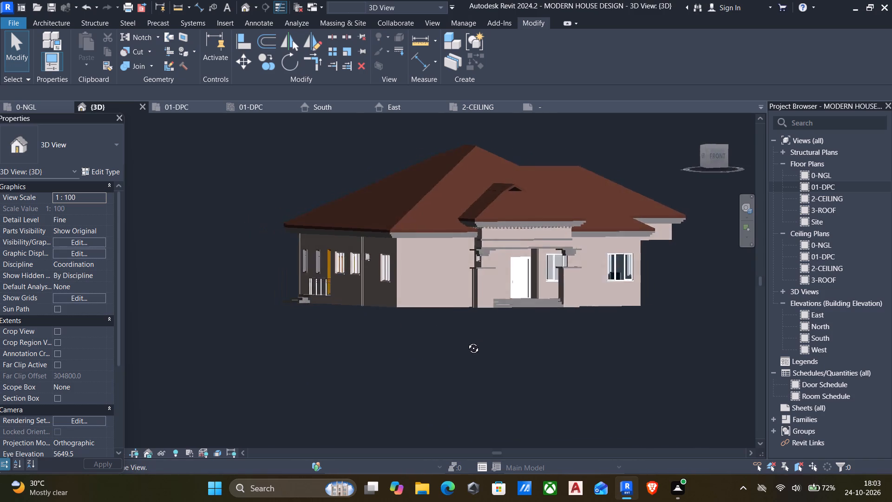
middle_click_drag(466, 341, 426, 356, "shift")
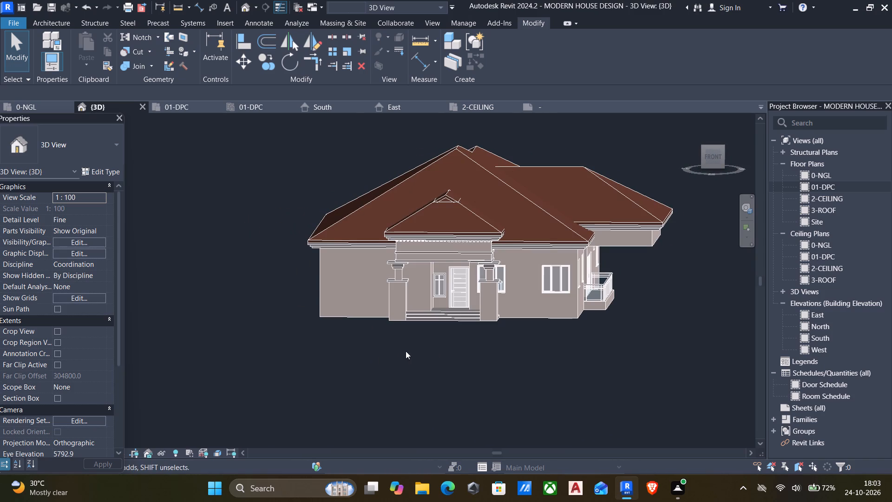
middle_click_drag(440, 365, 297, 434, "shift")
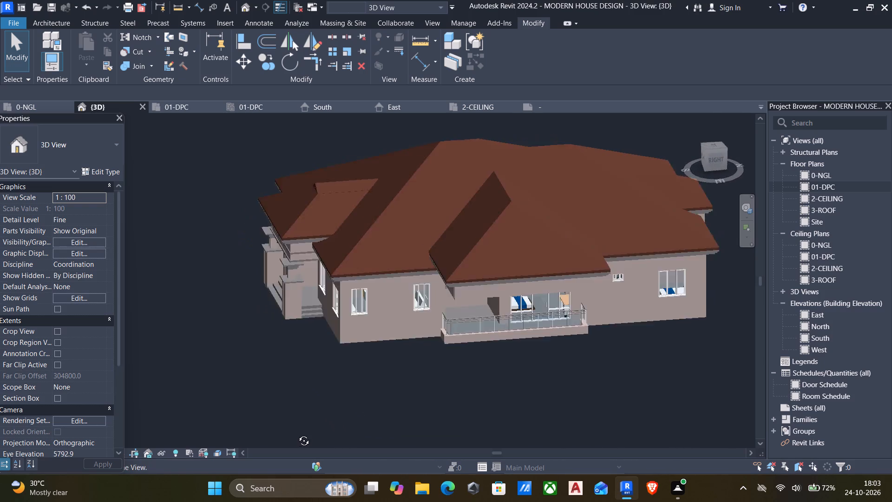
middle_click_drag(297, 434, 359, 389, "shift")
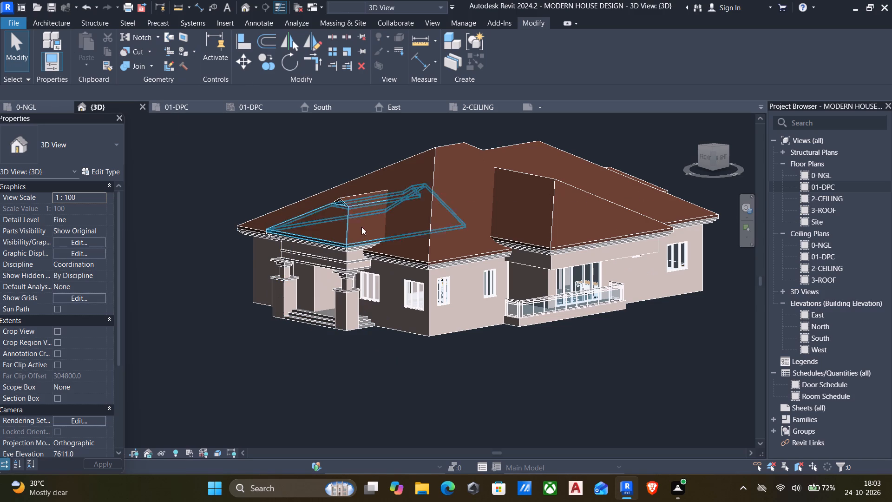
left_click(62, 20)
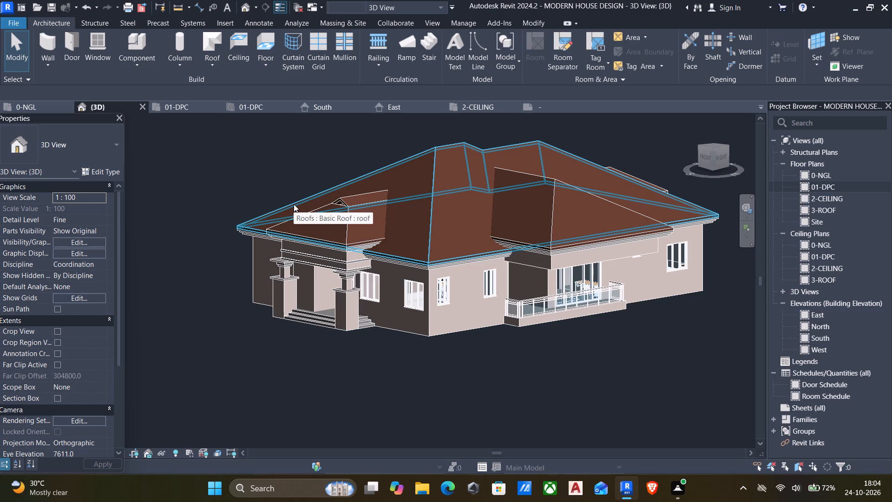
left_click(710, 160)
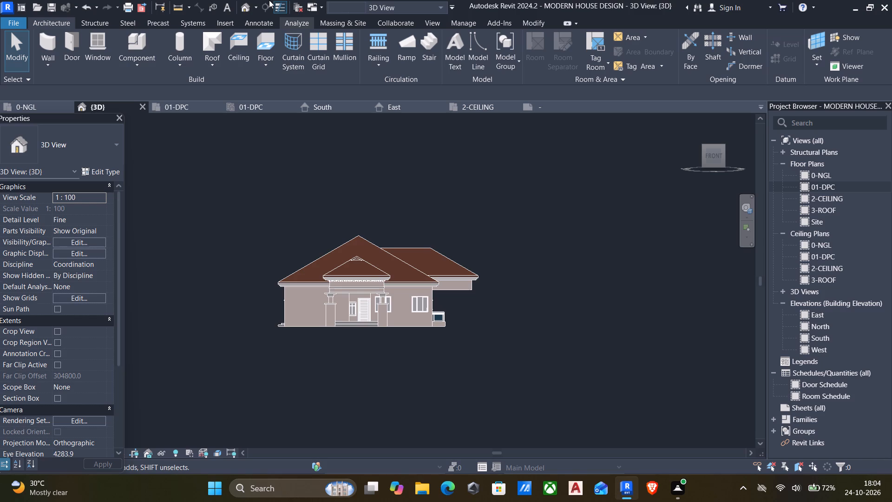
Create an in-place model of category Casework in the 01-DPC floor plan, keeping the default name.
double_click(851, 188)
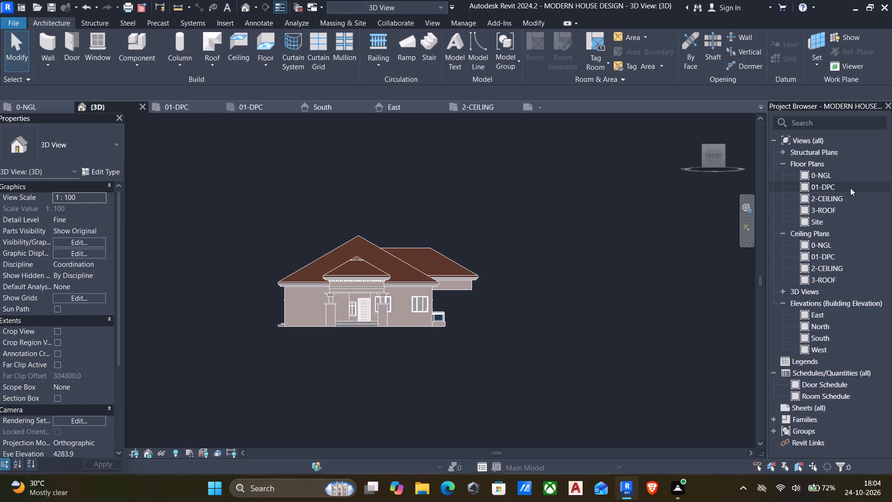
left_click(136, 60)
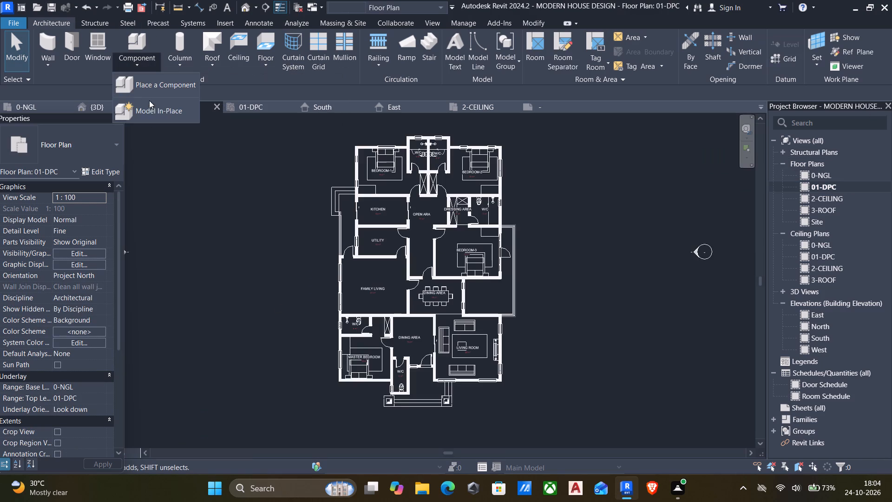
left_click(151, 107)
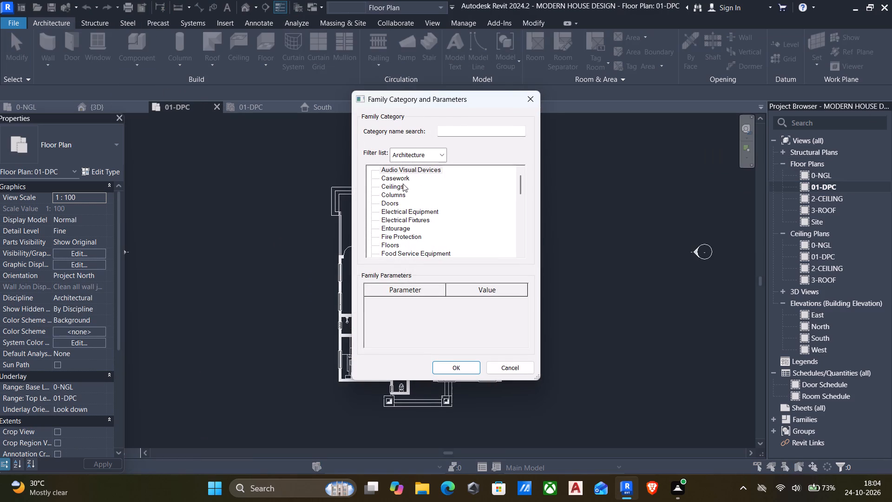
left_click(400, 179)
left_click(447, 365)
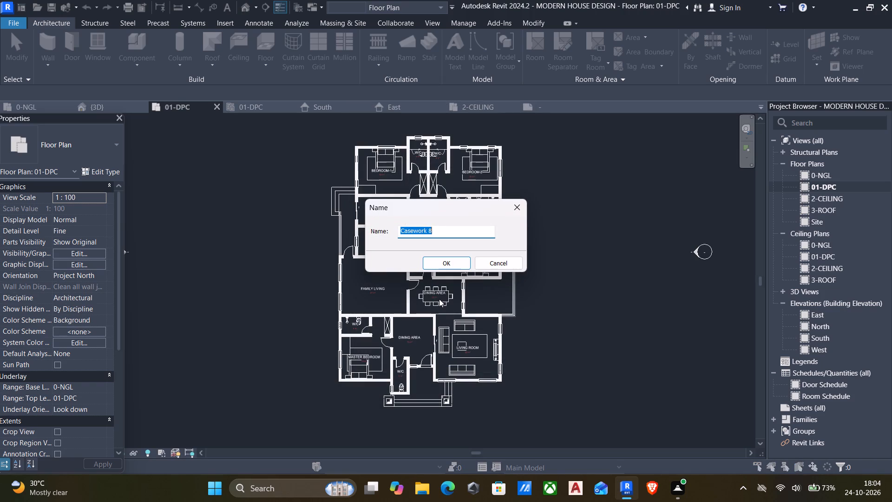
left_click(437, 263)
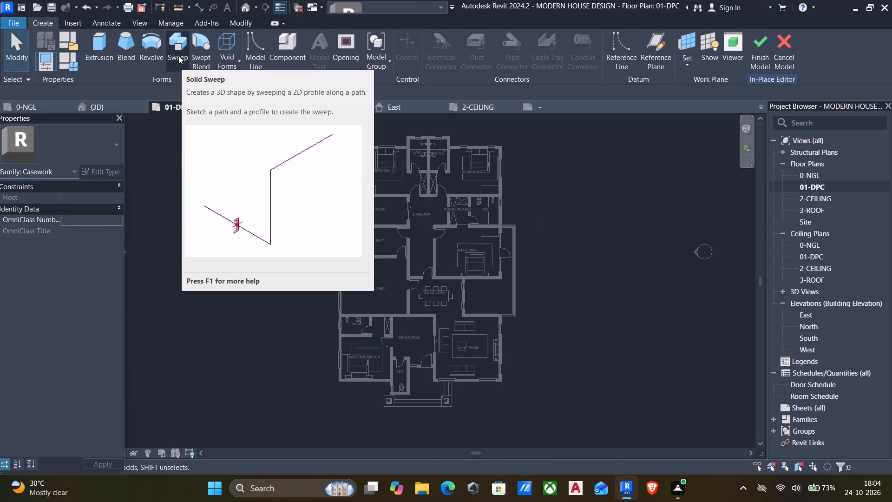
Start a sweep and sketch the first path line along the living room's porch-side wall, from the entrance door wall to the front outer corner.
left_click(177, 49)
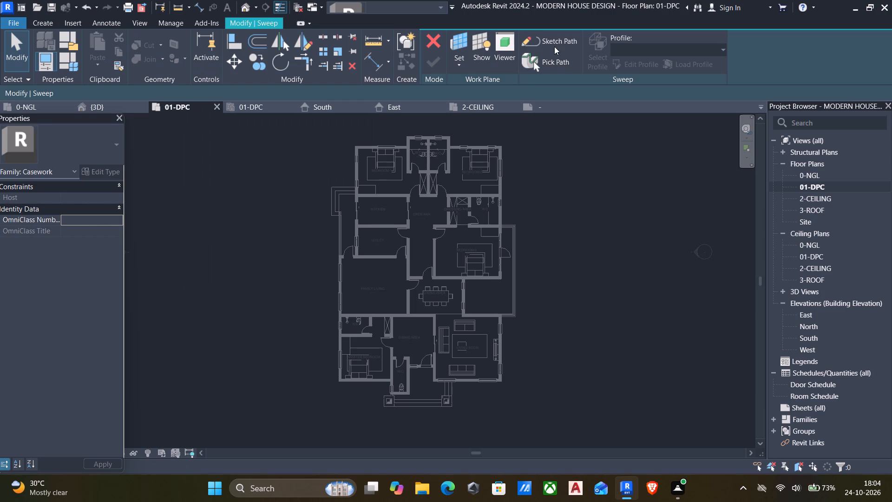
left_click(555, 39)
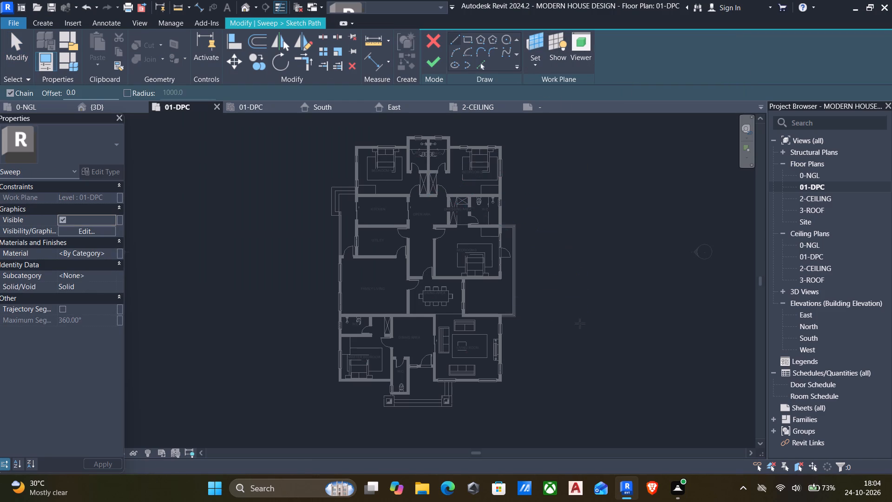
scroll(440, 393, "up", 8)
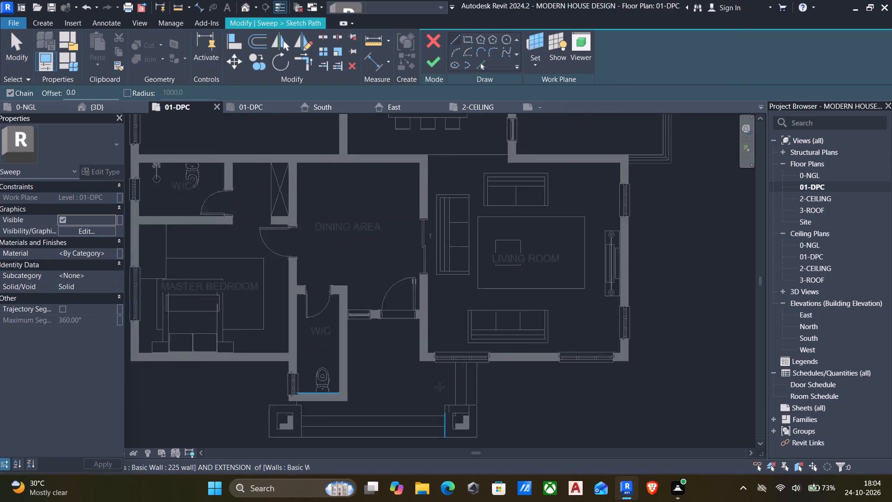
scroll(439, 387, "up", 2)
scroll(429, 343, "up", 5)
scroll(410, 259, "up", 5)
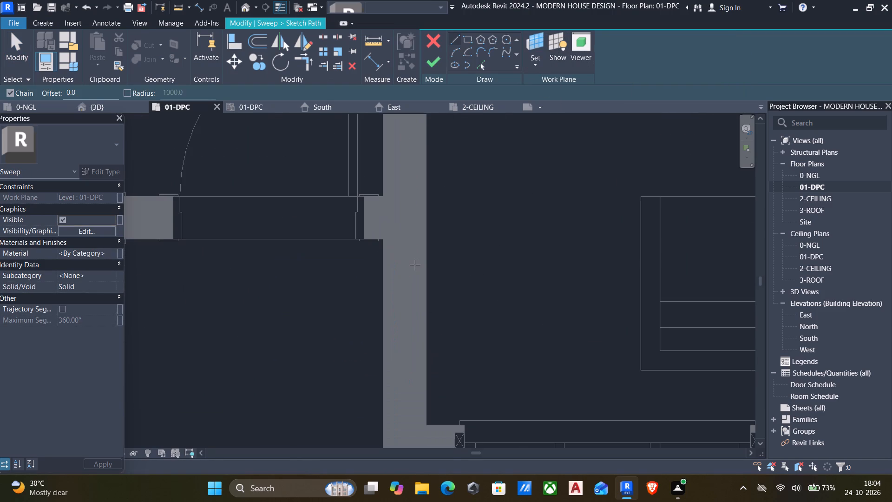
left_click(382, 243)
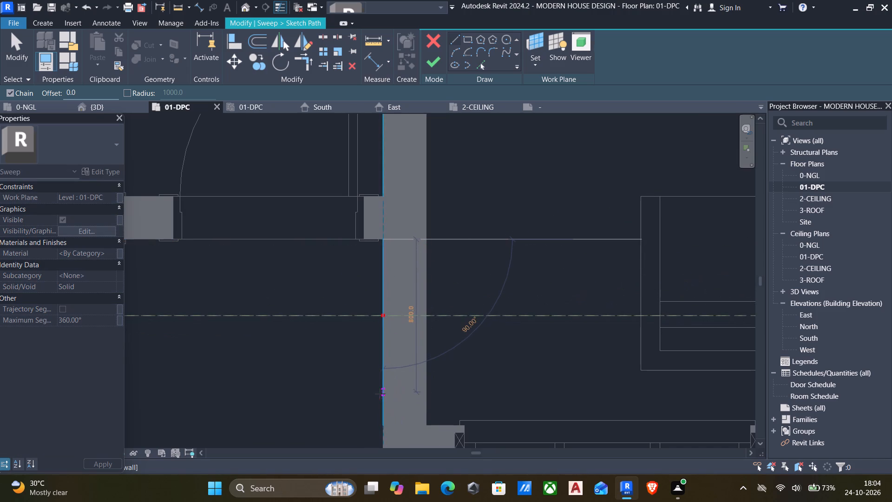
middle_click_drag(385, 355, 372, 194)
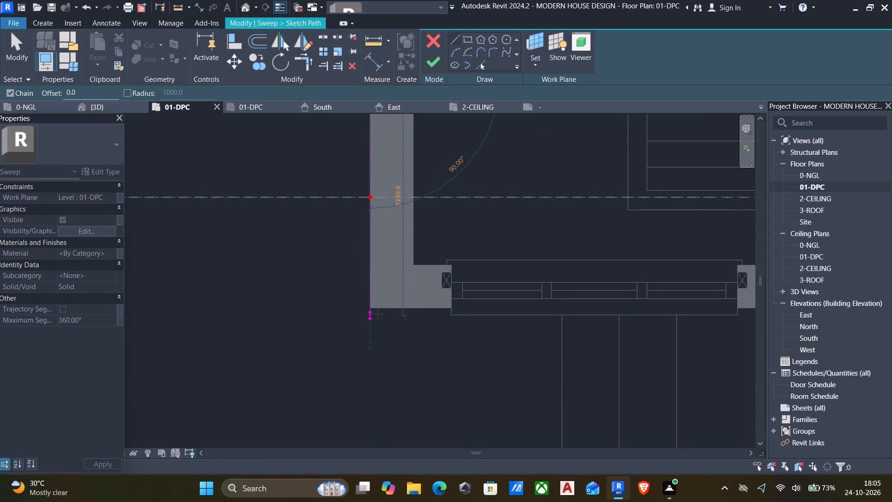
left_click(373, 309)
Continue the sweep path along the outer face of the living room's front wall to its far outer corner.
middle_click_drag(538, 302, 177, 310)
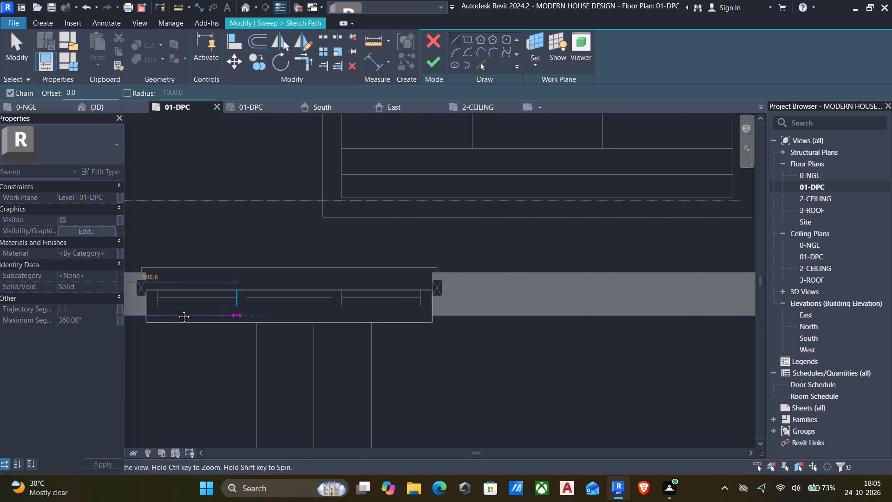
middle_click_drag(177, 310, 164, 310)
scroll(257, 316, "down", 3)
middle_click_drag(617, 313, 388, 322)
scroll(387, 322, "down", 1)
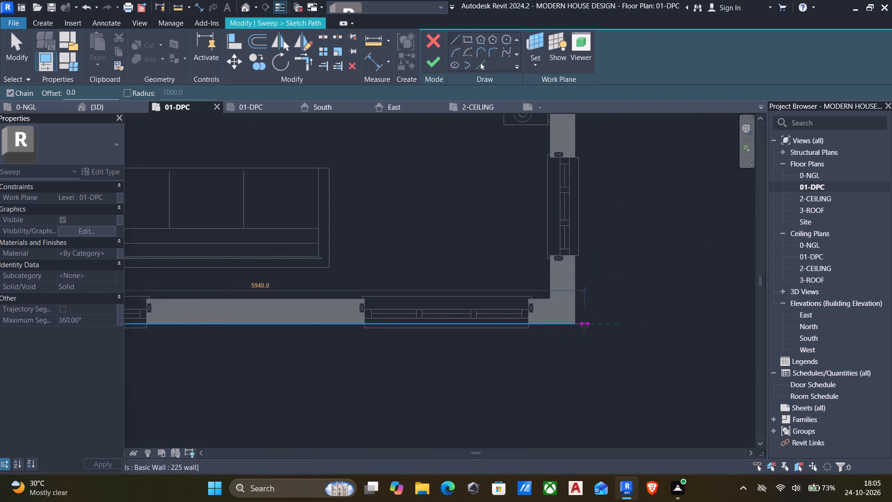
scroll(573, 324, "up", 5)
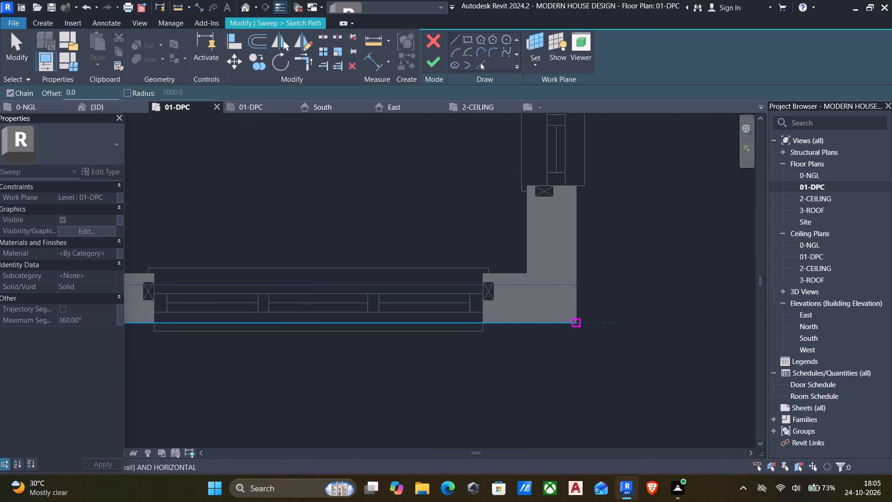
scroll(597, 324, "up", 4)
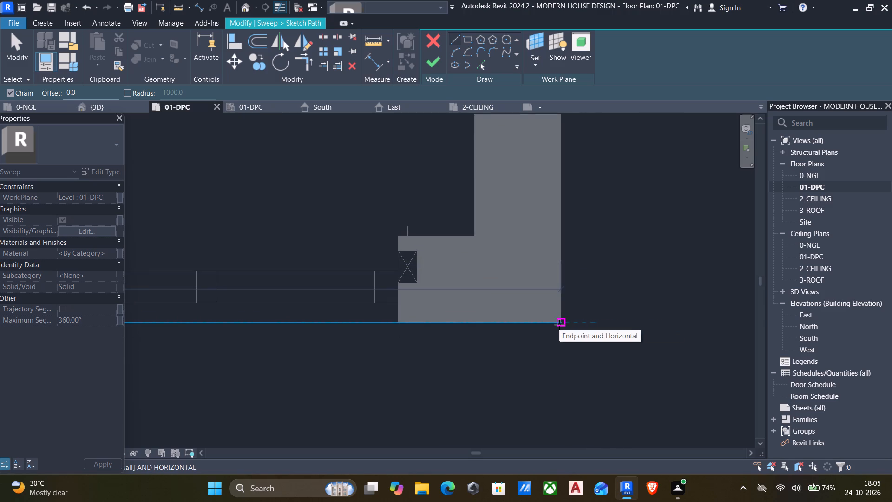
left_click(559, 325)
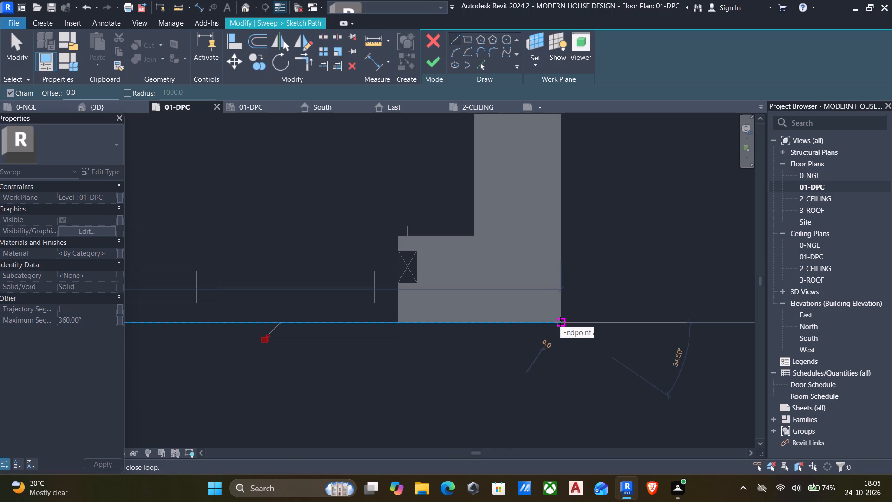
Extend the sweep path along the outer face of the living room's east wall to the corner at the balcony.
middle_click_drag(592, 292, 592, 378)
scroll(584, 351, "down", 2)
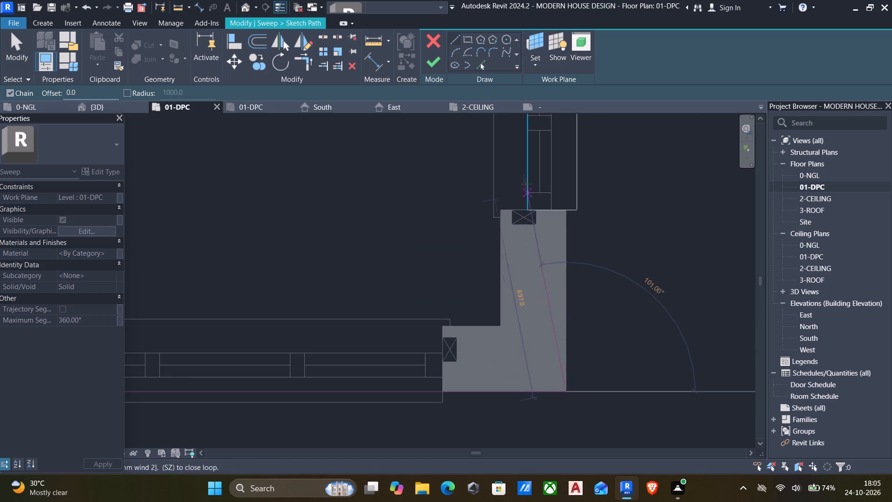
middle_click_drag(606, 190, 555, 358)
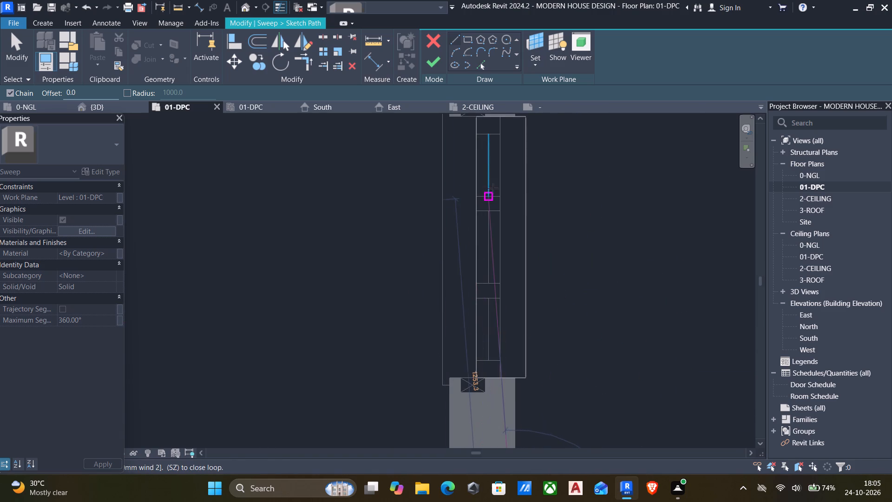
scroll(505, 180, "down", 4)
middle_click_drag(515, 179, 539, 416)
scroll(502, 208, "down", 2)
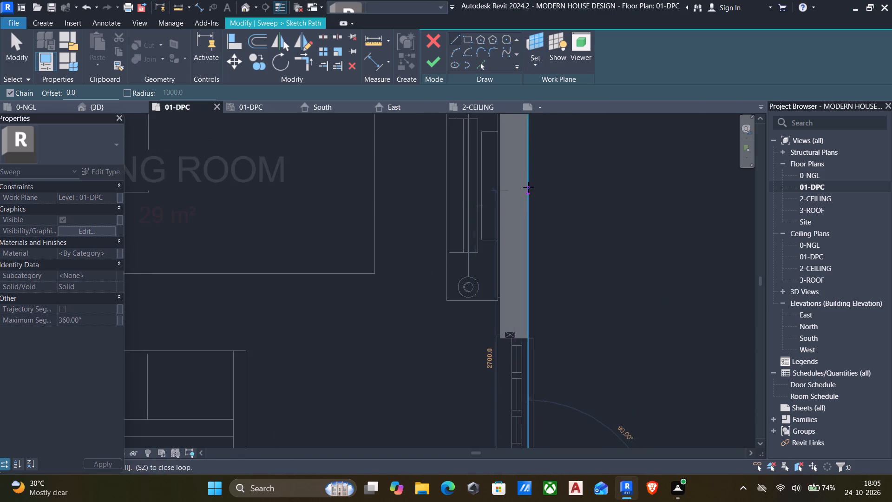
middle_click_drag(535, 178, 517, 409)
scroll(520, 243, "down", 6)
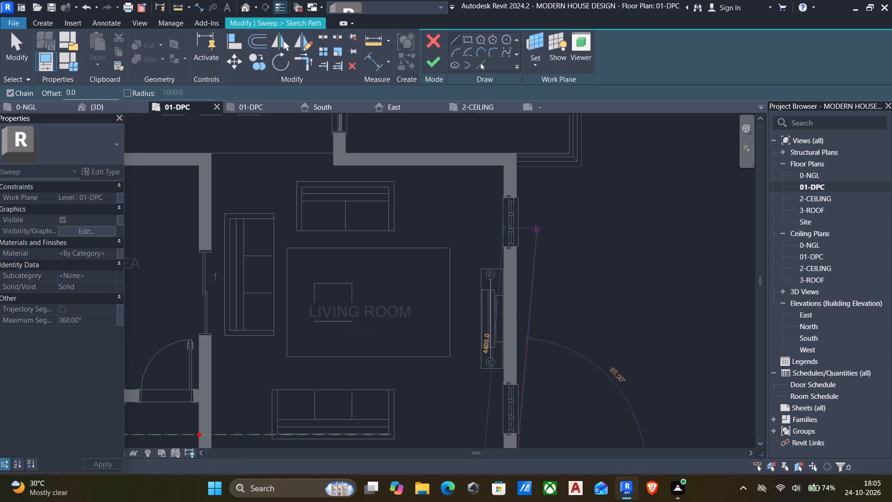
middle_click_drag(529, 225, 544, 385)
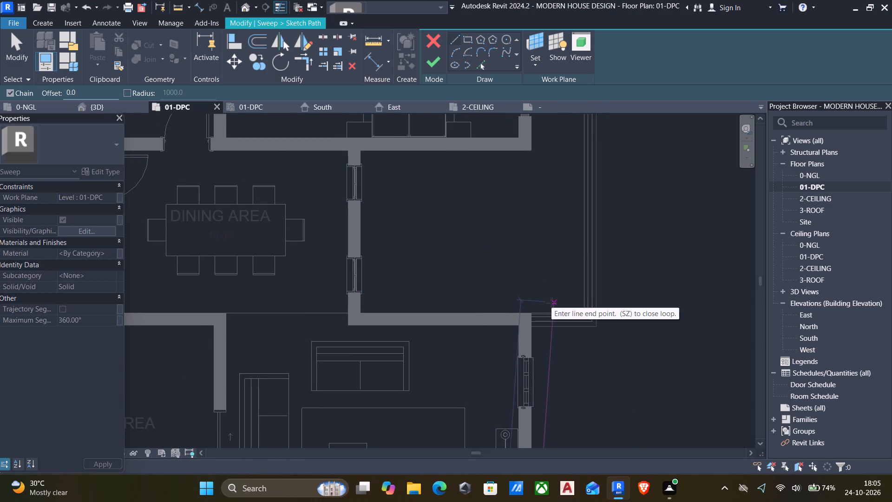
left_click(537, 311)
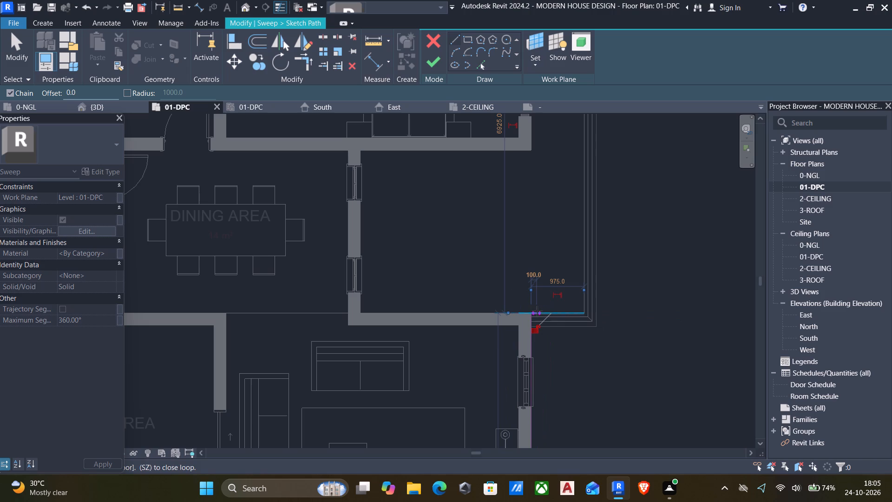
Run the last path line along the balcony side of the living room's back wall to the dining area wall, and finish the path.
left_click(361, 311)
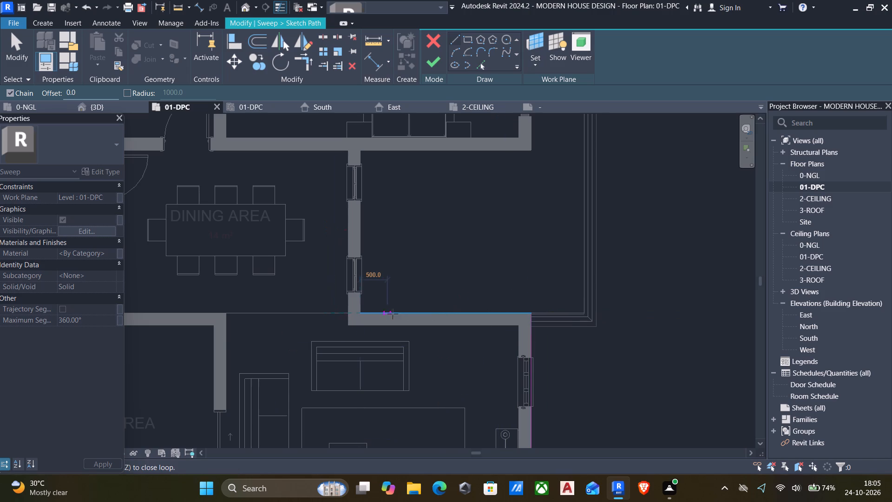
key("Escape")
middle_click_drag(404, 332, 453, 234)
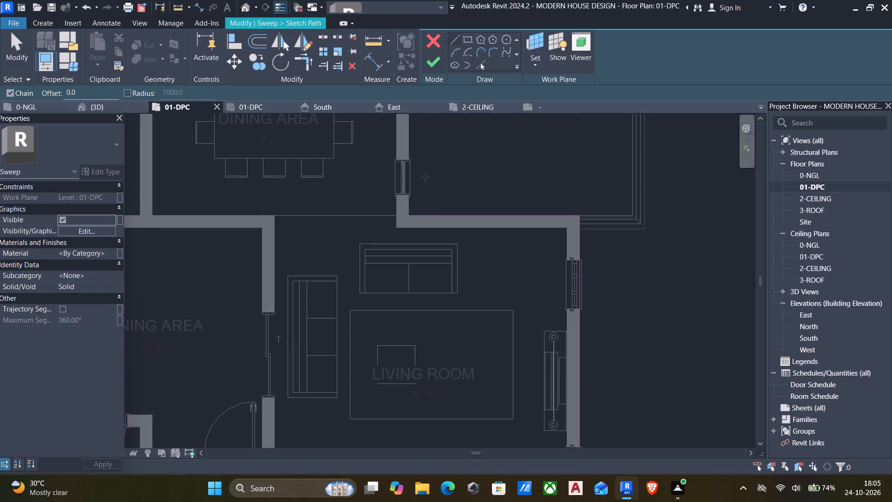
left_click(427, 60)
Switch to the 3D view, orbit to show the sweep path, and open the sweep's profile for sketching.
left_click(238, 8)
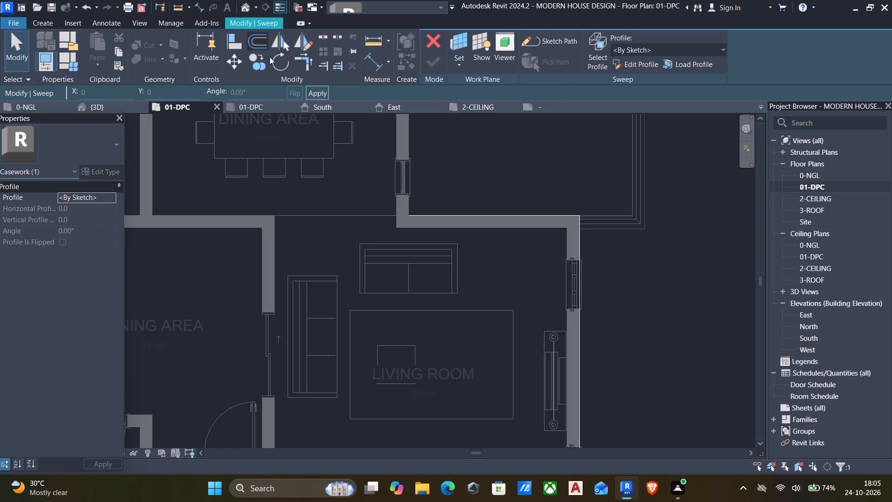
left_click(244, 5)
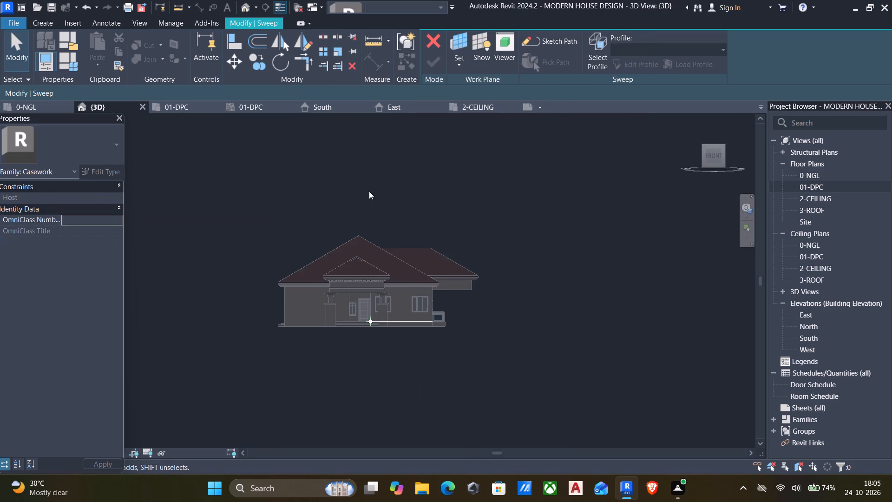
middle_click_drag(468, 317, 411, 342, "shift")
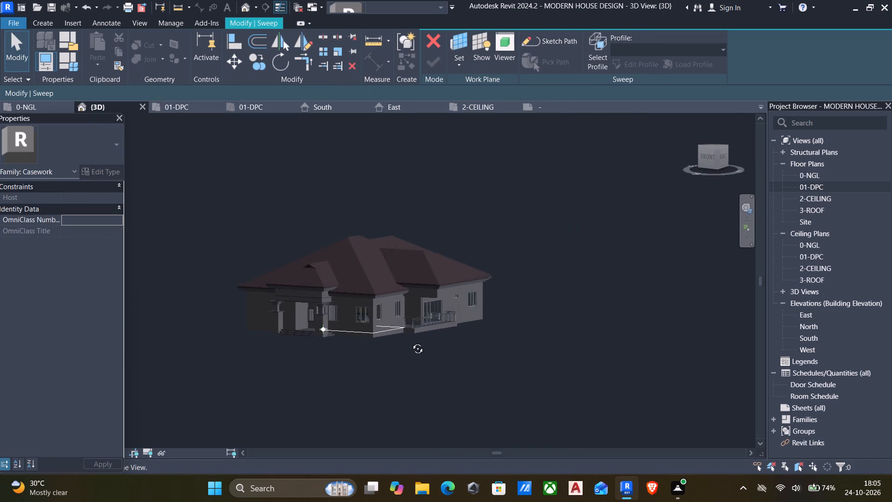
middle_click_drag(411, 342, 410, 342, "shift")
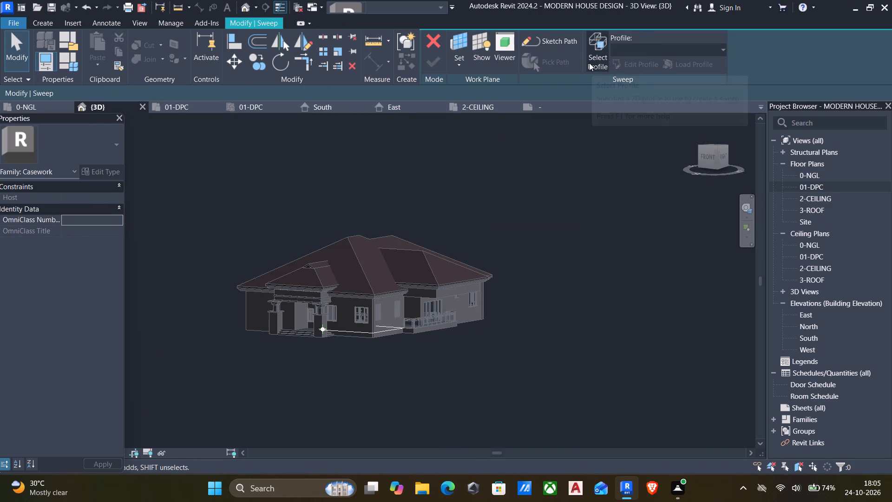
left_click(414, 356)
middle_click_drag(473, 328, 459, 365, "shift")
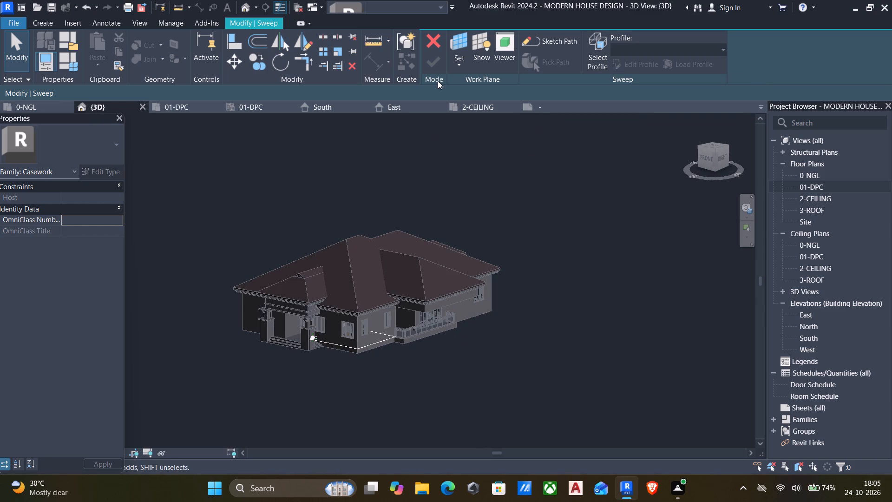
left_click(432, 64)
left_click(253, 20)
left_click(600, 51)
left_click(637, 63)
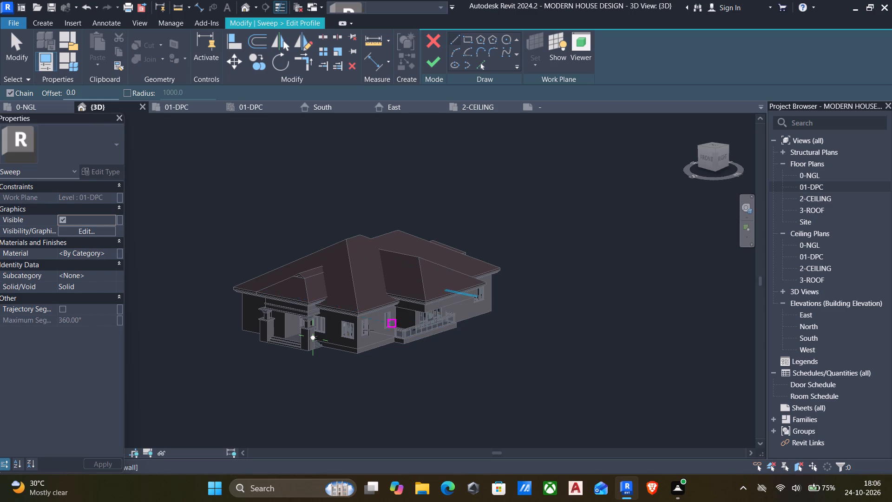
From the front, sketch a 25 mm top profile edge under the porch beam from the living room wall face, plus a 550 mm vertical edge down.
left_click(705, 158)
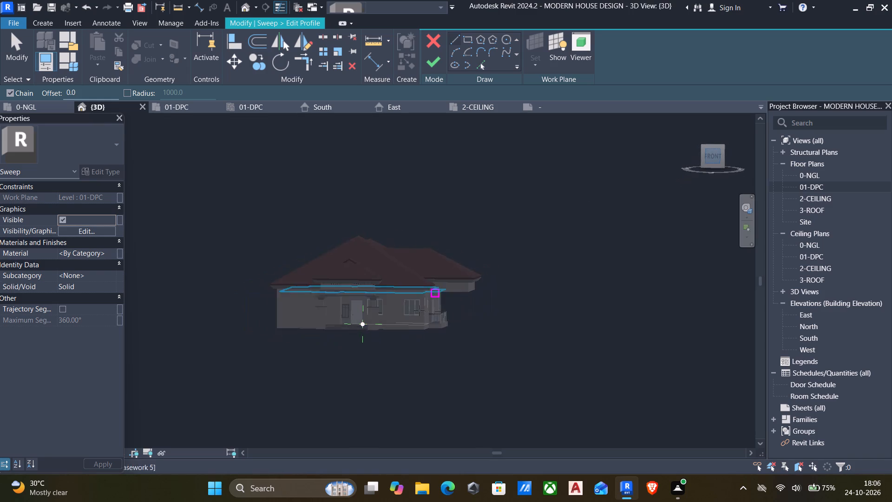
scroll(392, 329, "up", 5)
scroll(383, 276, "up", 10)
scroll(414, 324, "up", 4)
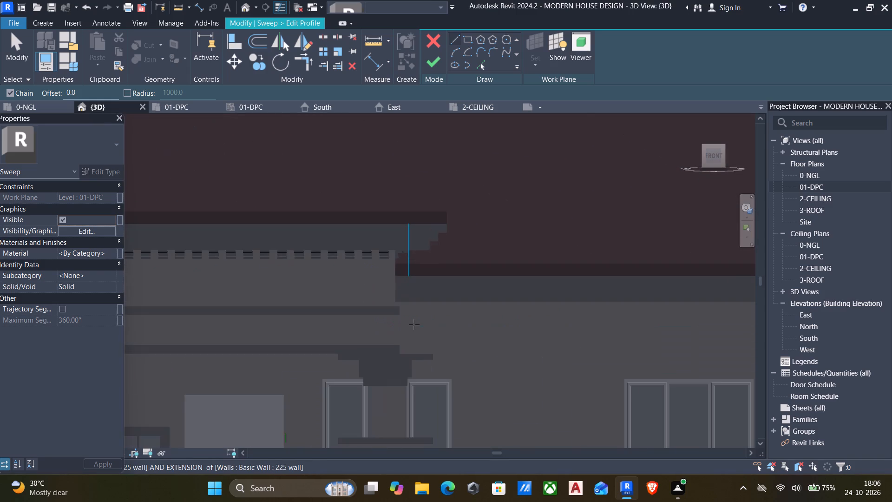
scroll(414, 324, "up", 4)
middle_click_drag(407, 355, 429, 341)
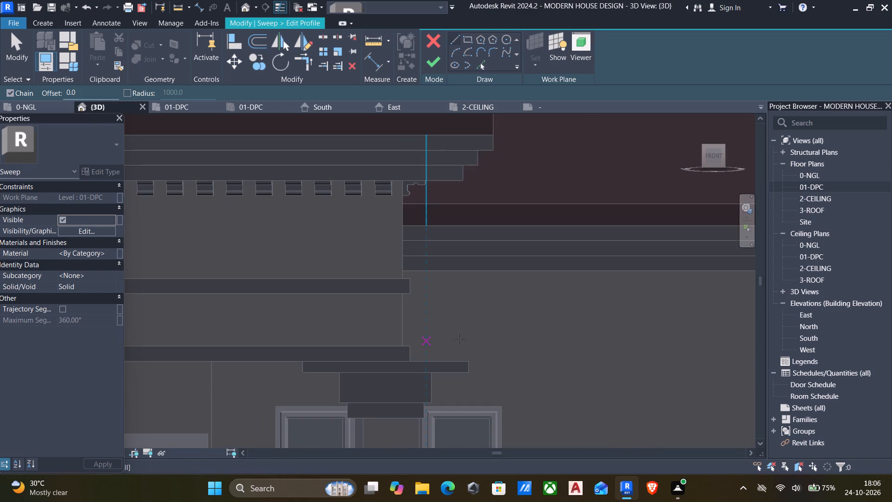
scroll(349, 388, "down", 3)
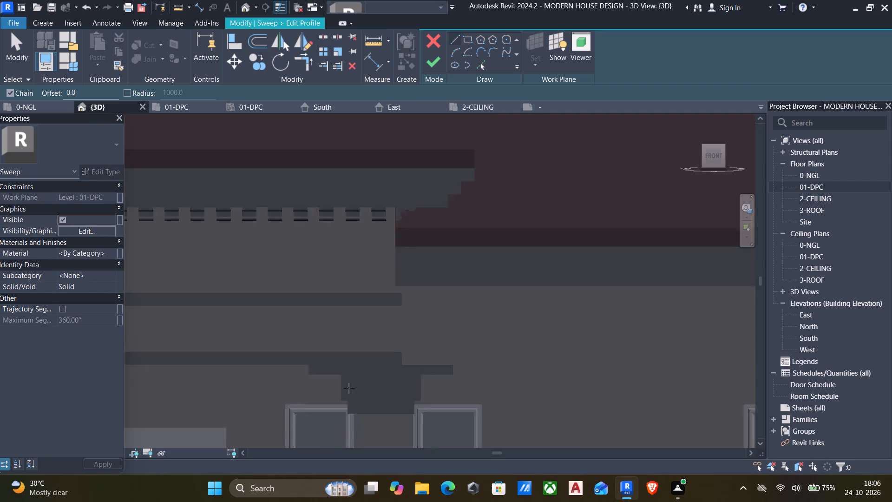
scroll(349, 388, "down", 2)
middle_click_drag(290, 376, 439, 310)
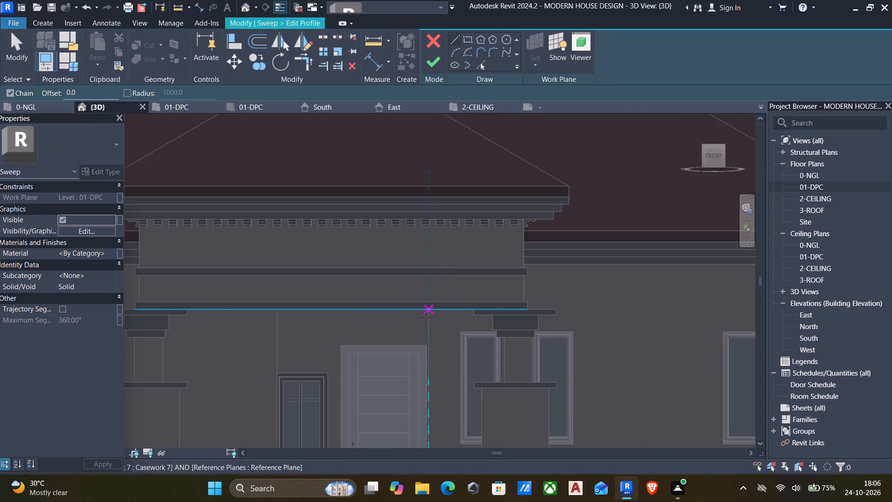
scroll(531, 292, "up", 10)
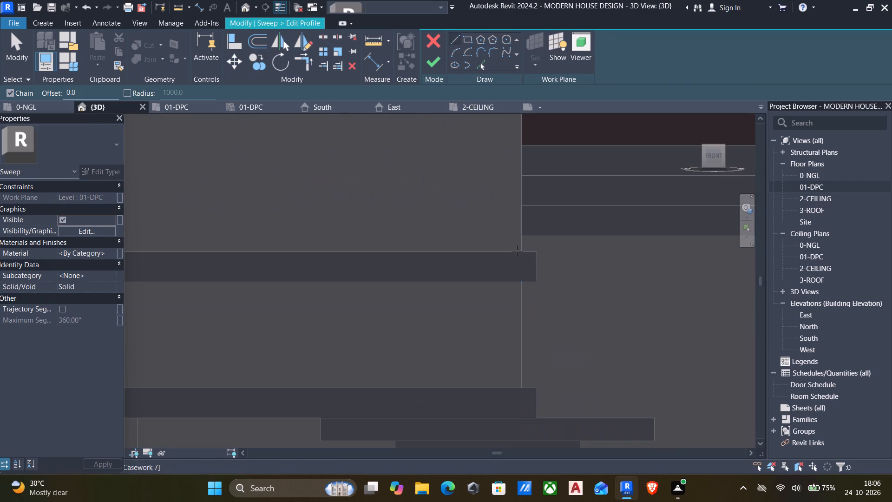
scroll(517, 251, "down", 6)
scroll(485, 331, "down", 6)
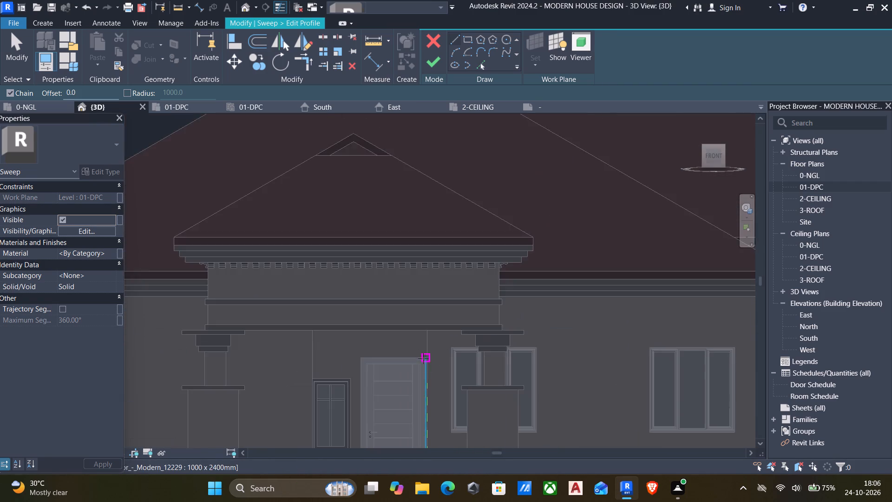
middle_click_drag(422, 359, 417, 318)
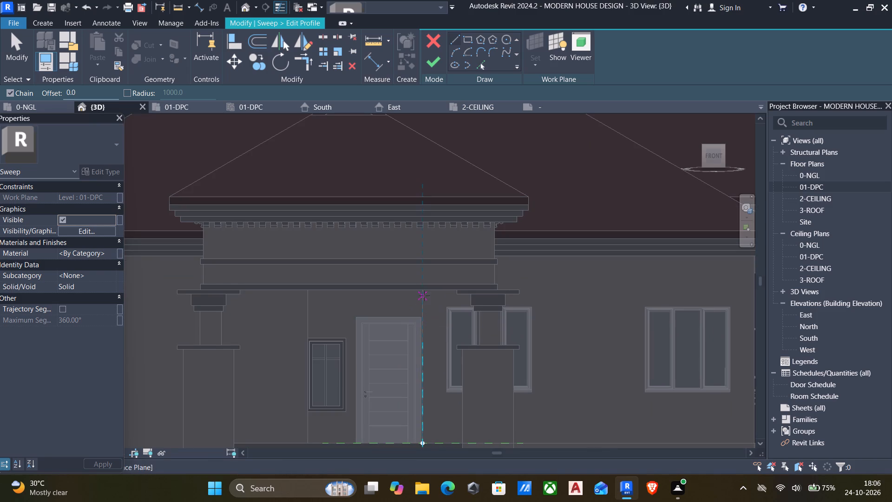
scroll(426, 293, "up", 4)
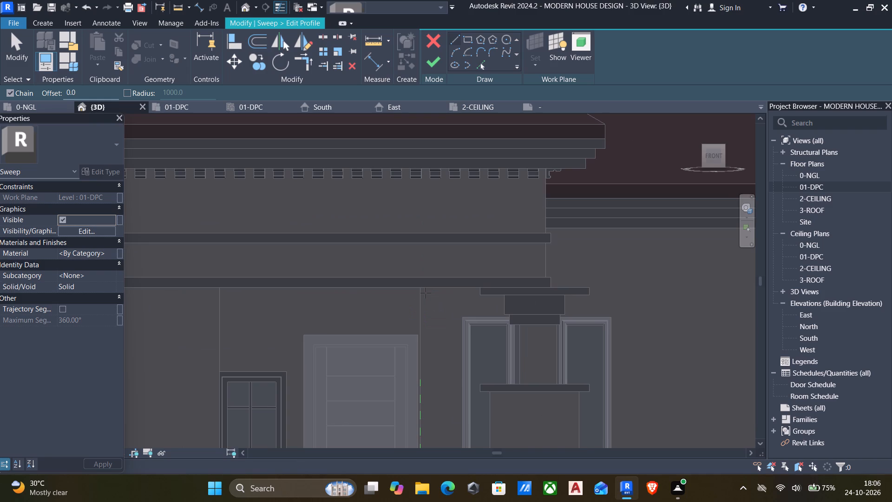
scroll(423, 283, "up", 5)
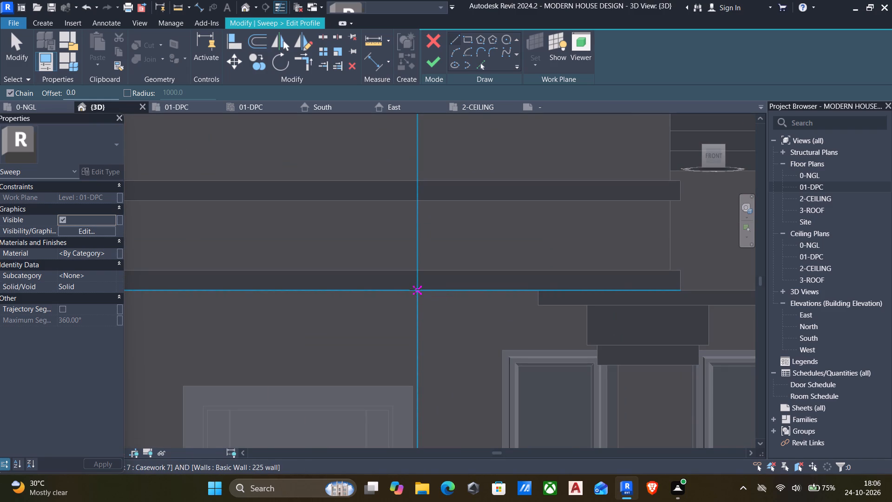
left_click(415, 290)
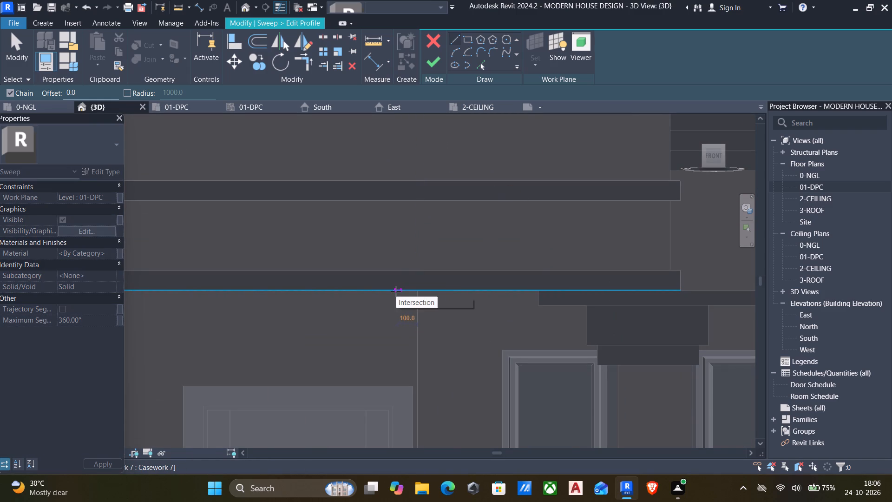
type("25")
key("Return")
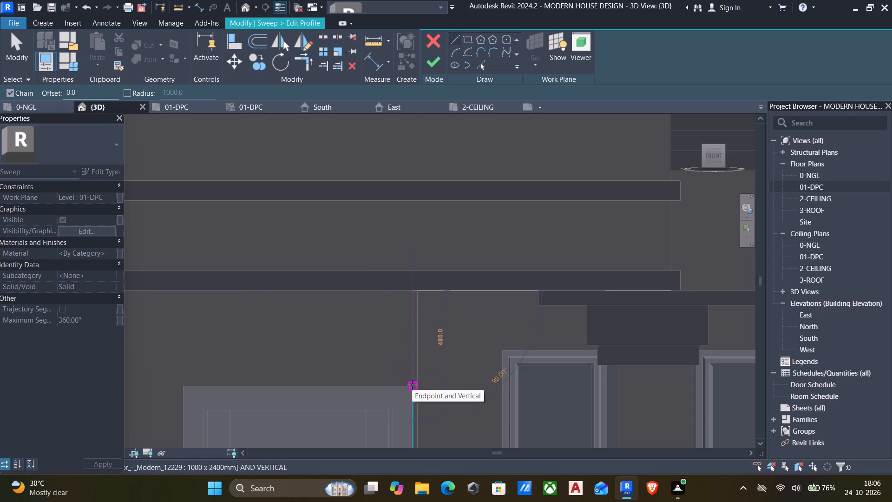
type("55")
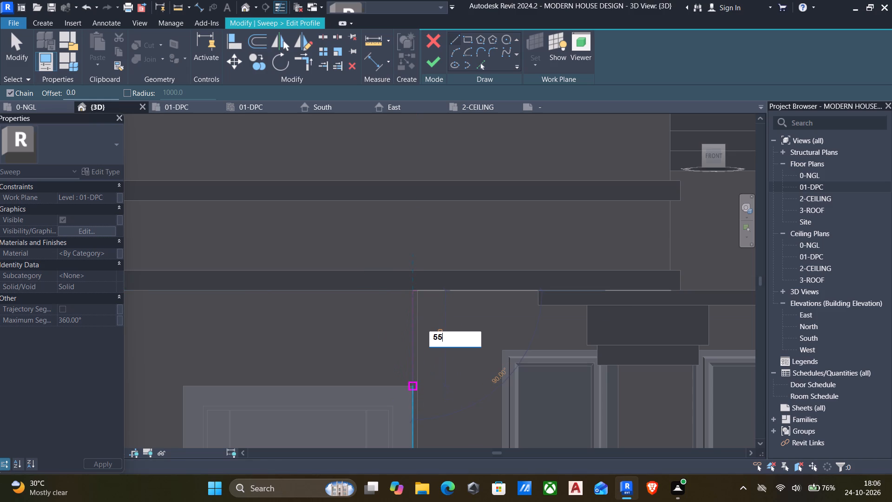
key("0")
key("Return")
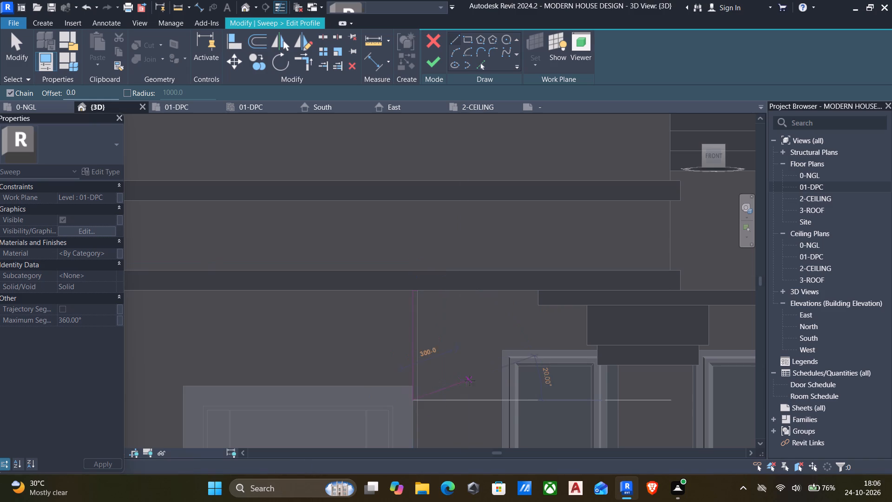
Close the profile with a 25 mm bottom edge and a vertical line along the wall face back to the starting point.
scroll(426, 403, "up", 5)
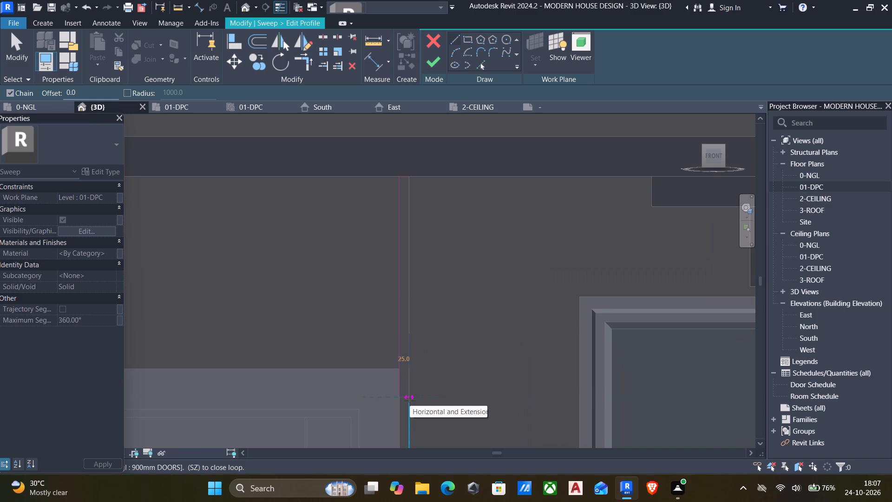
scroll(410, 401, "up", 3)
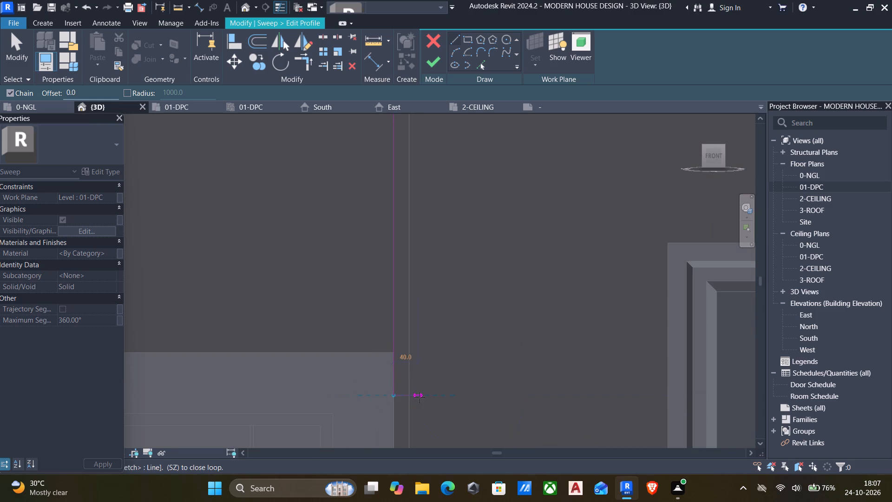
left_click(412, 396)
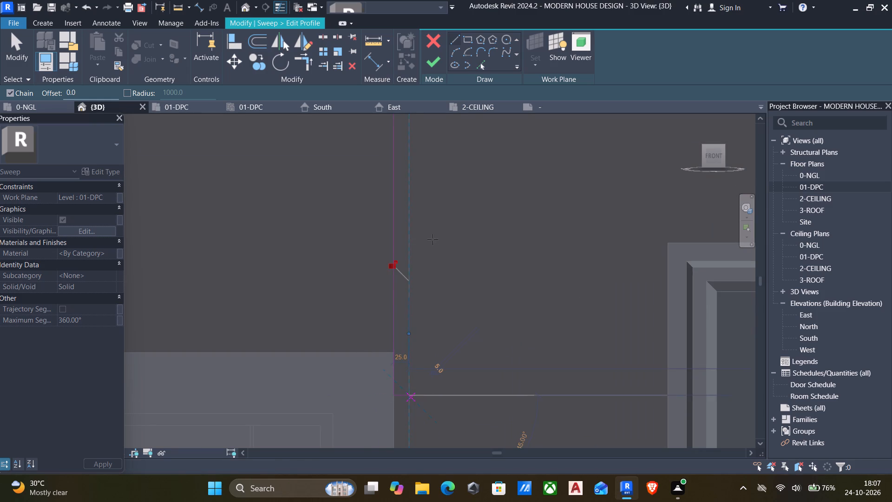
scroll(433, 231, "up", 1)
middle_click_drag(419, 286, 404, 380)
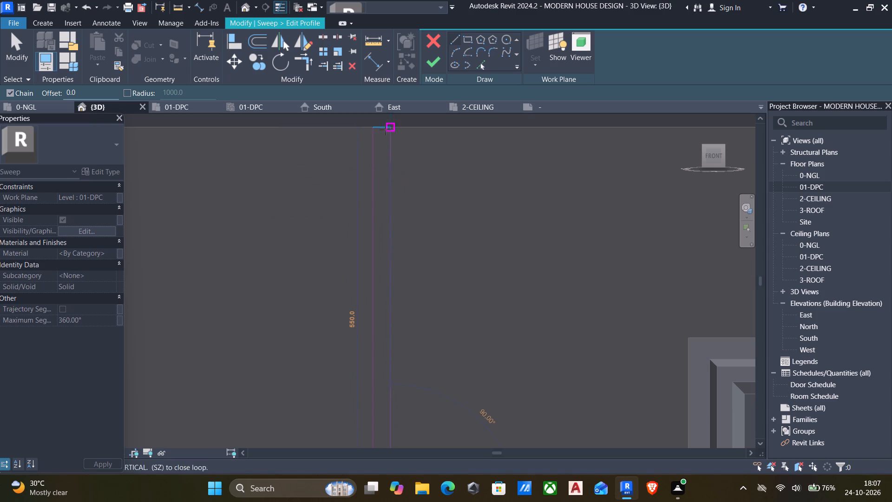
left_click(392, 126)
key("Escape")
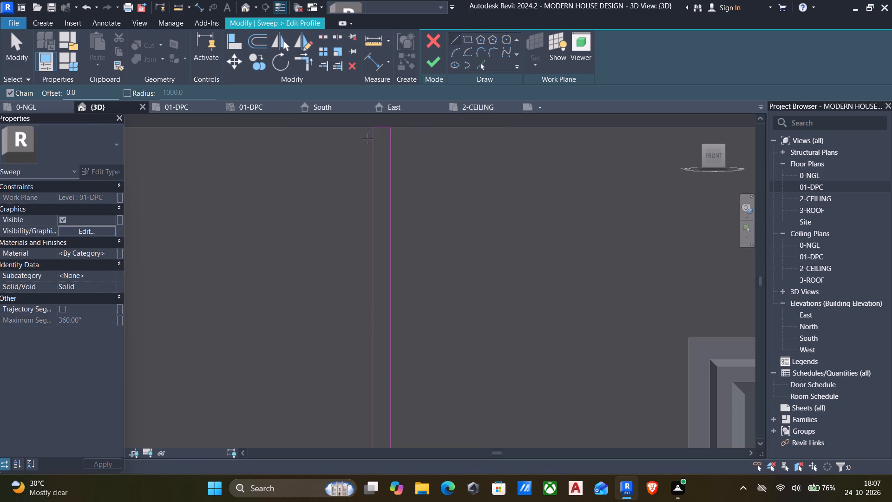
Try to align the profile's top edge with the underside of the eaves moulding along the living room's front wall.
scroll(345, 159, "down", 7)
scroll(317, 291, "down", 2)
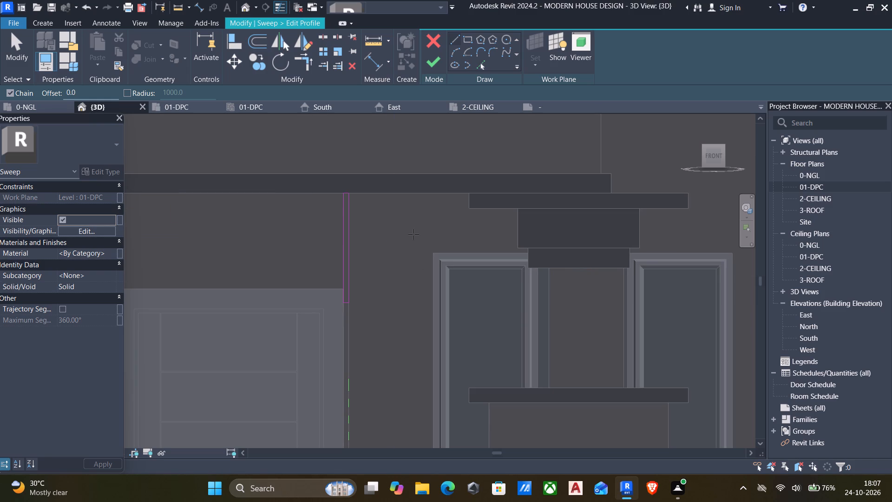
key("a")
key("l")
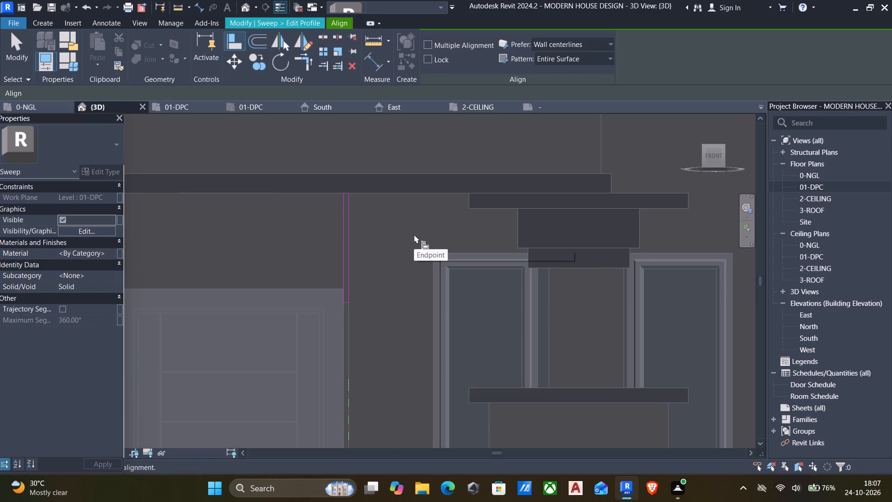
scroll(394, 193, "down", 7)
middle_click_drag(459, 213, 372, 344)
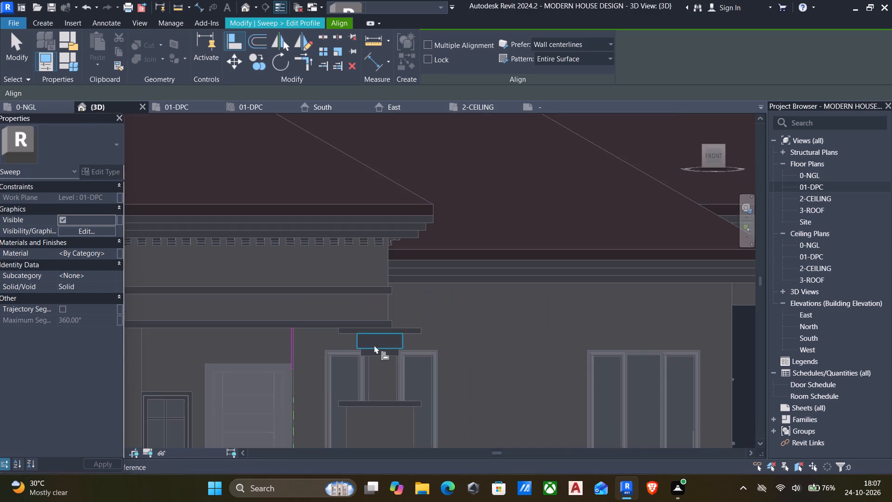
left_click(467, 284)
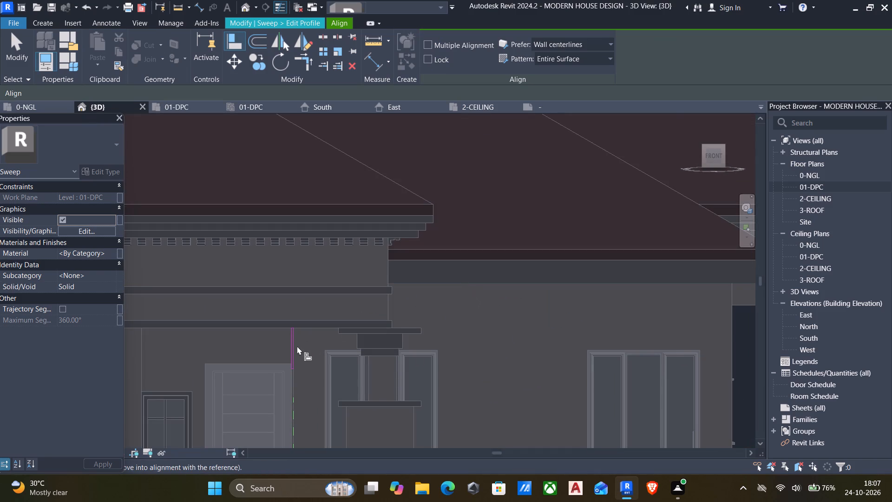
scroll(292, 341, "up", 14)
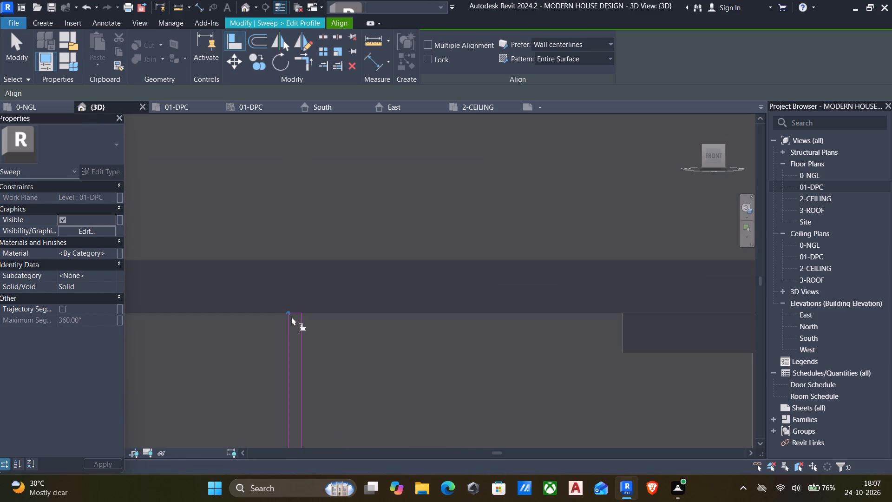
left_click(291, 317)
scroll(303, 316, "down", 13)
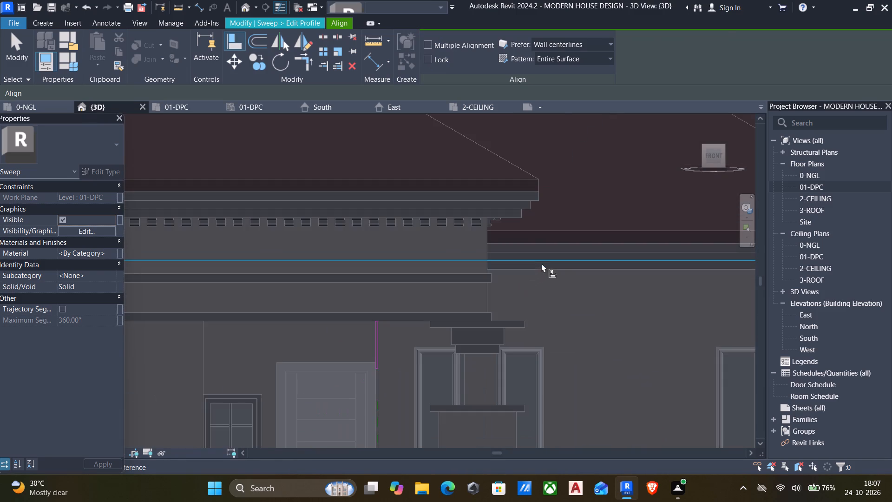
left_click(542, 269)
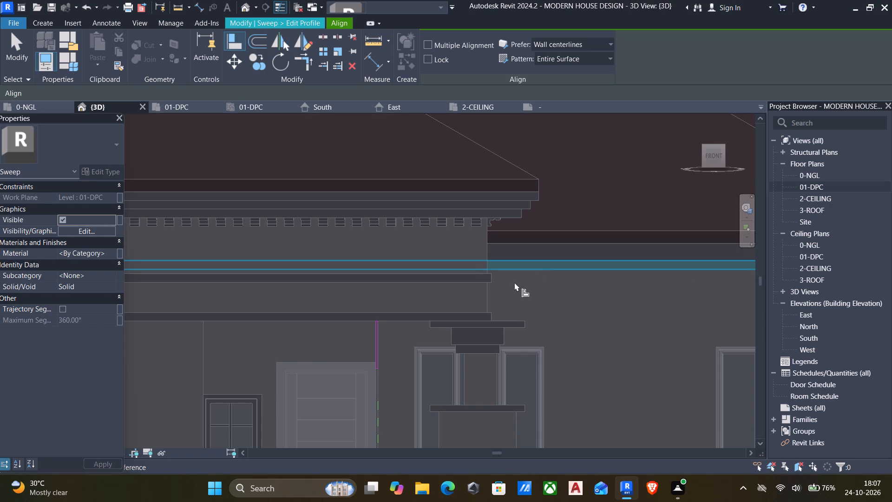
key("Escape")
Align the profile's top edge with the underside of the eaves moulding along the living room's front wall.
type("al")
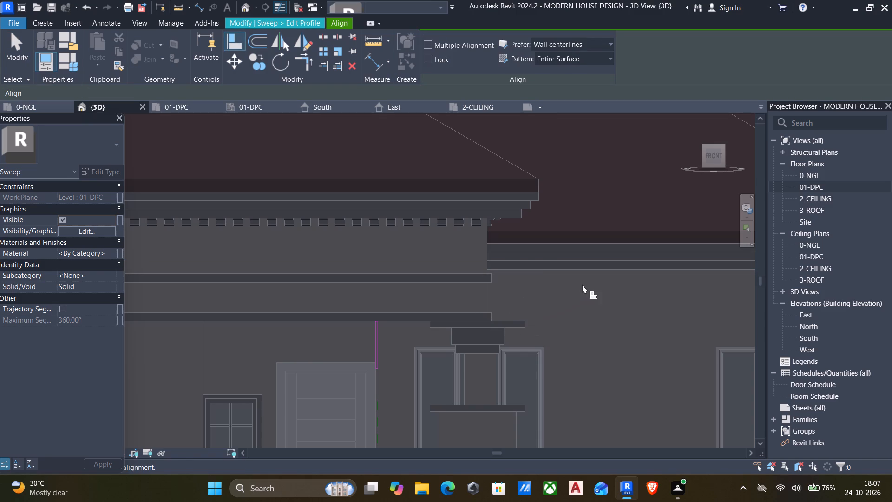
scroll(576, 271, "up", 3)
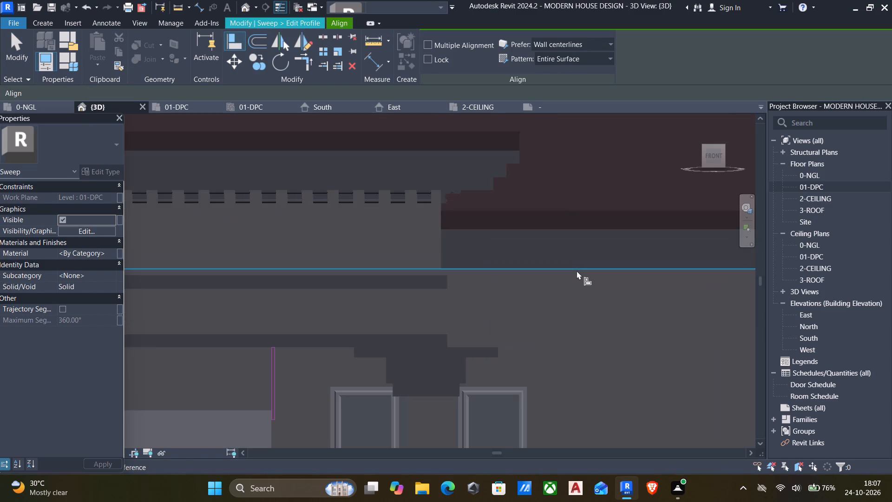
left_click(564, 271)
scroll(524, 309, "down", 3)
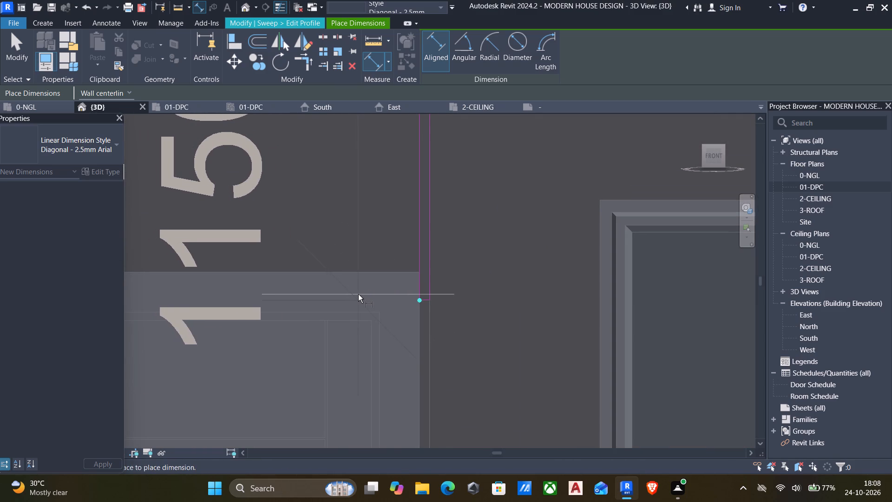
Place an aligned dimension between the sweep profile's top and bottom edges, beside the front door.
left_click(358, 294)
scroll(358, 292, "down", 7)
key("Escape")
scroll(363, 291, "down", 6)
key("Escape")
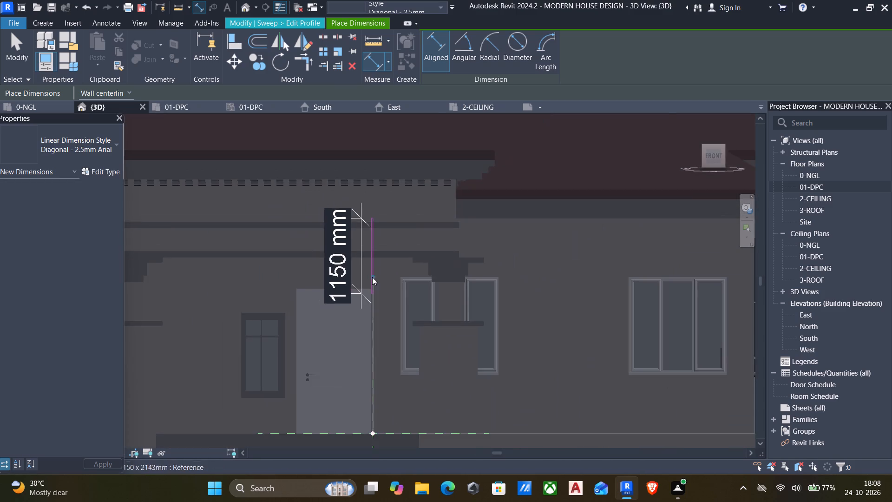
scroll(362, 285, "up", 10)
key("Escape")
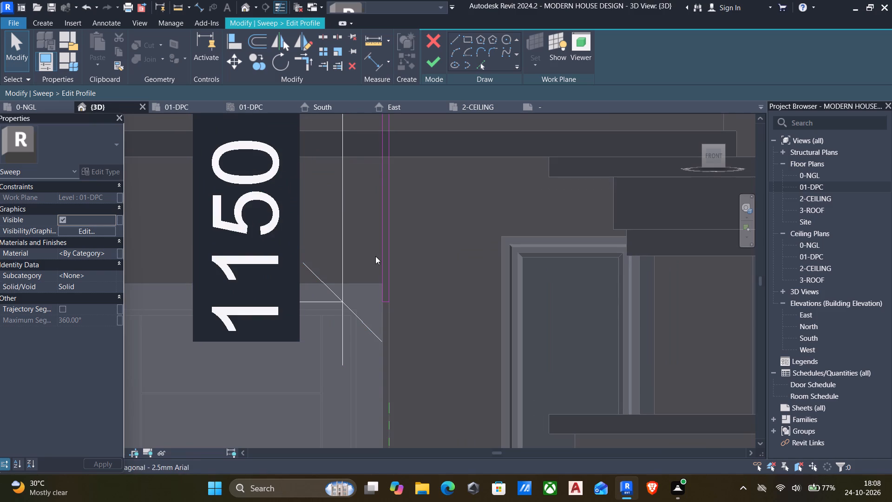
Set the profile's height dimension to 550 mm by repositioning its bottom edge.
scroll(382, 305, "up", 5)
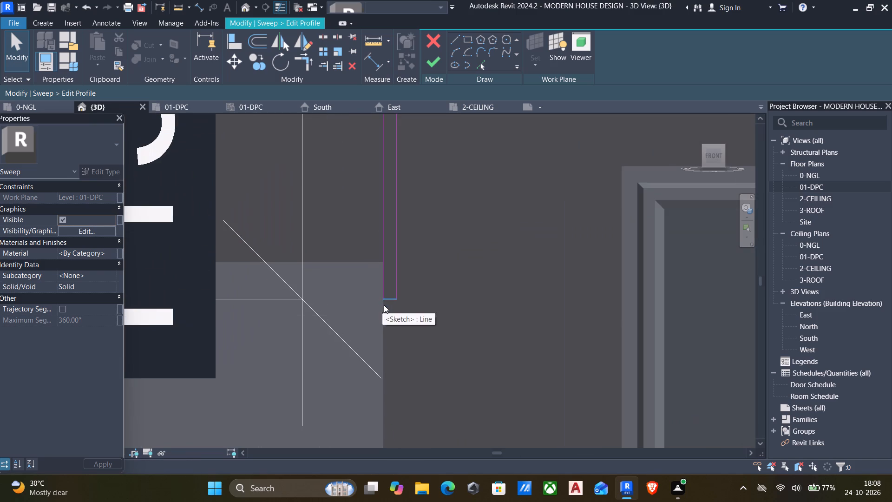
left_click(390, 297)
scroll(349, 285, "down", 12)
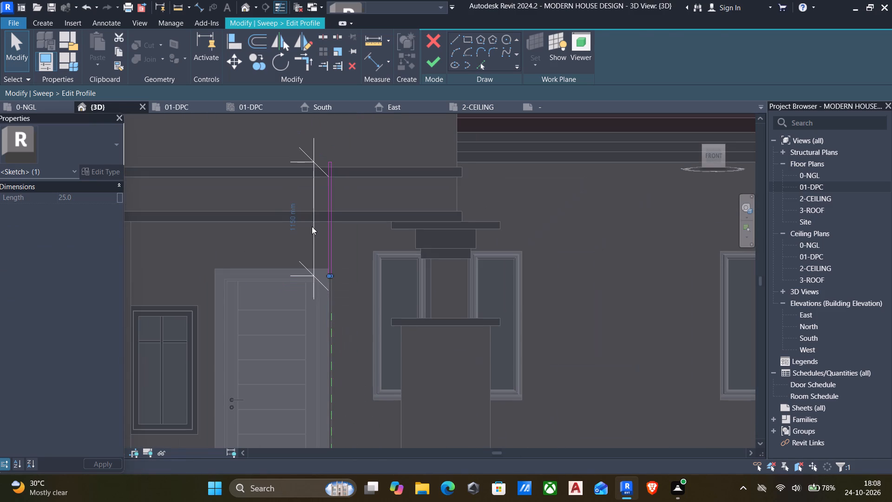
left_click(290, 220)
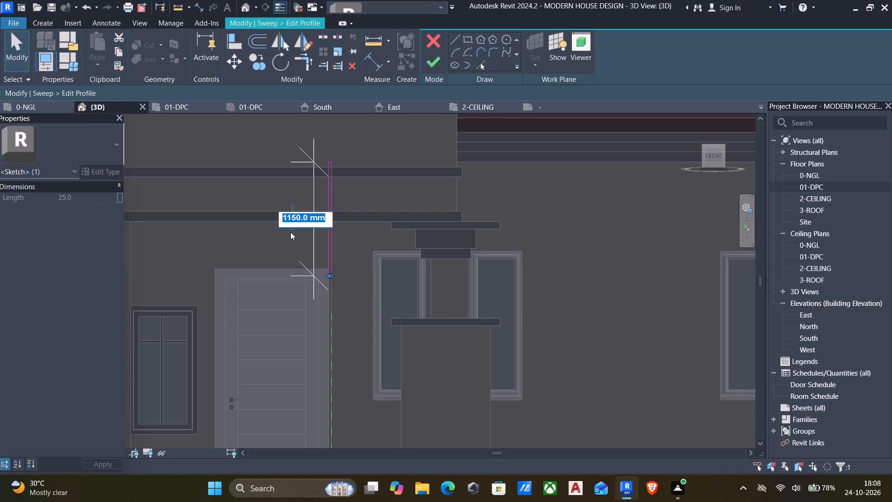
key("5")
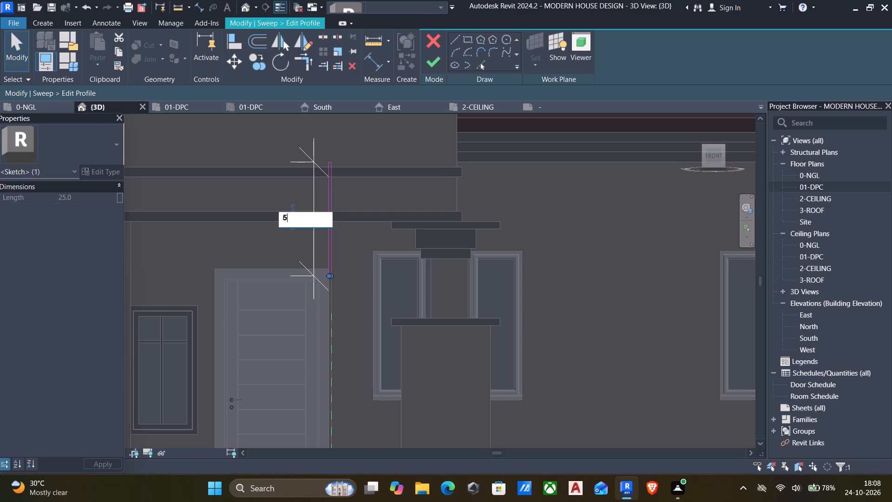
type("50")
key("Return")
scroll(290, 232, "down", 1)
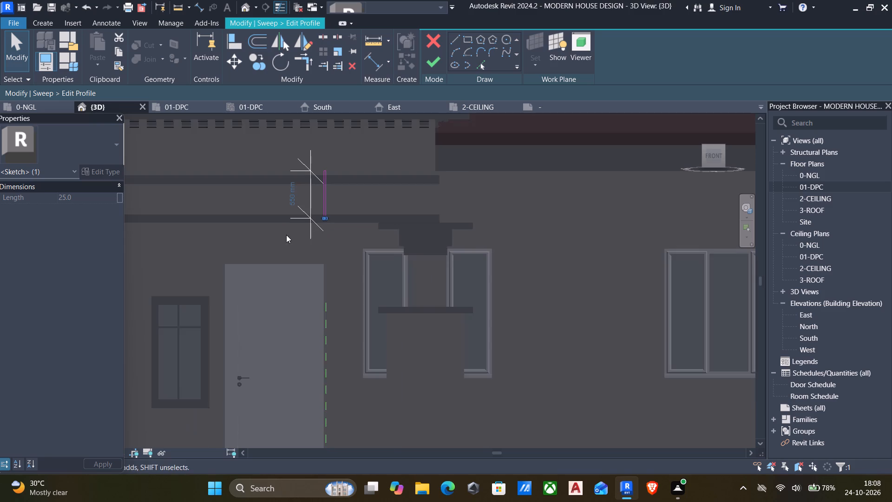
Delete the height dimension beside the sweep profile.
left_click(269, 249)
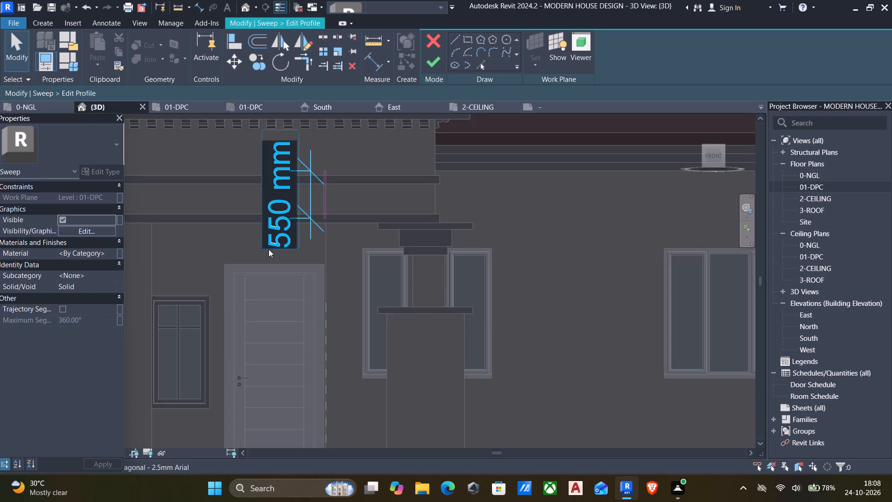
scroll(269, 249, "up", 3)
key("Delete")
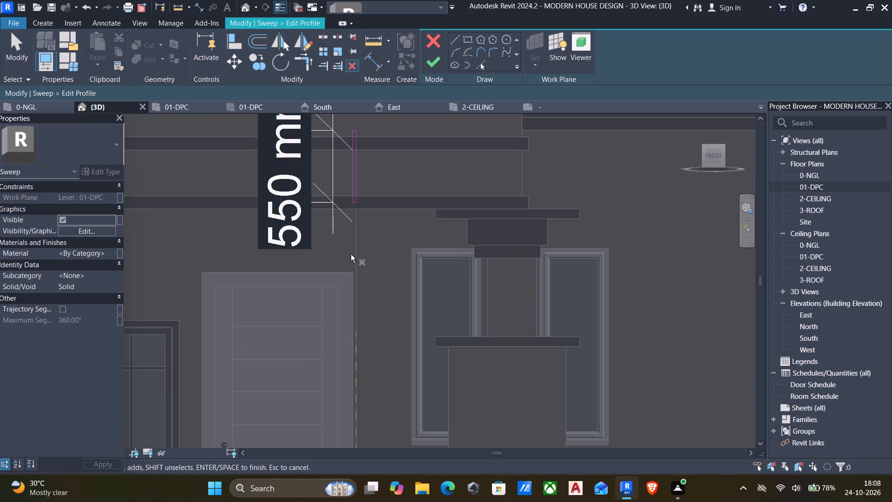
left_click(330, 195)
key("Delete")
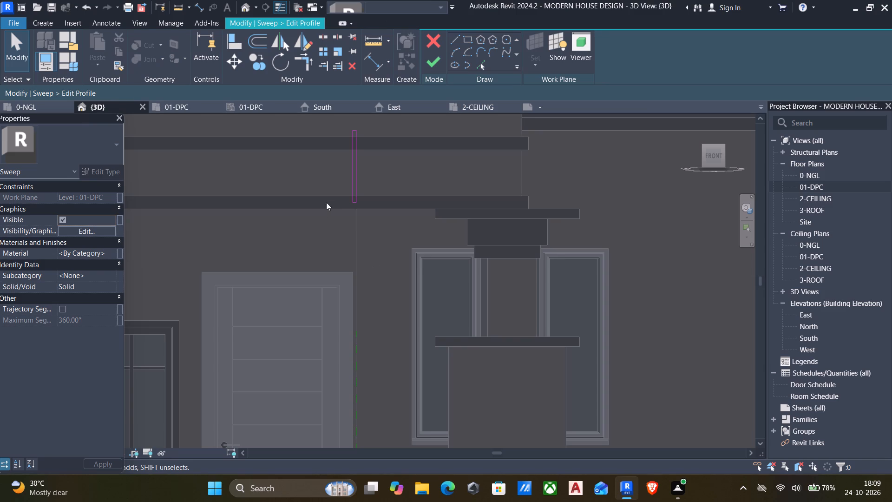
Copy the 25 mm thick profile rectangle straight down the wall face by 575 mm.
scroll(333, 163, "up", 1)
middle_click_drag(316, 195, 311, 222)
left_click_drag(299, 135, 416, 273)
type("co")
scroll(392, 138, "up", 2)
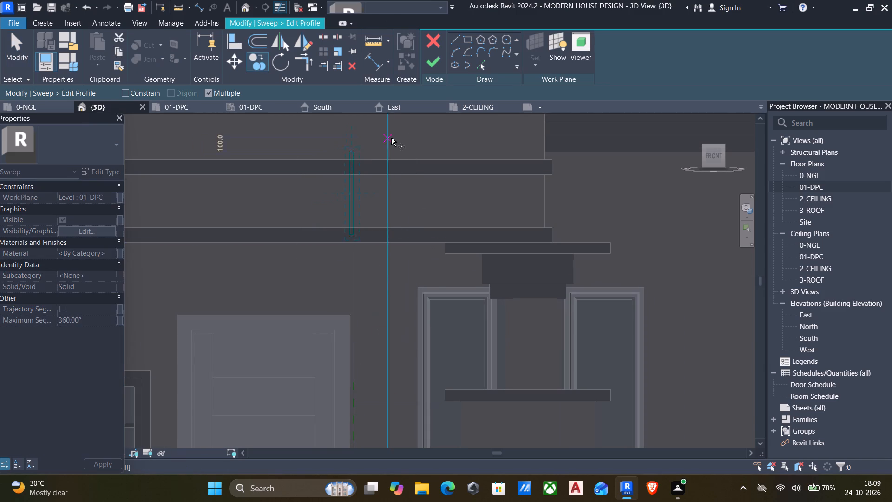
scroll(391, 138, "up", 2)
left_click(330, 165)
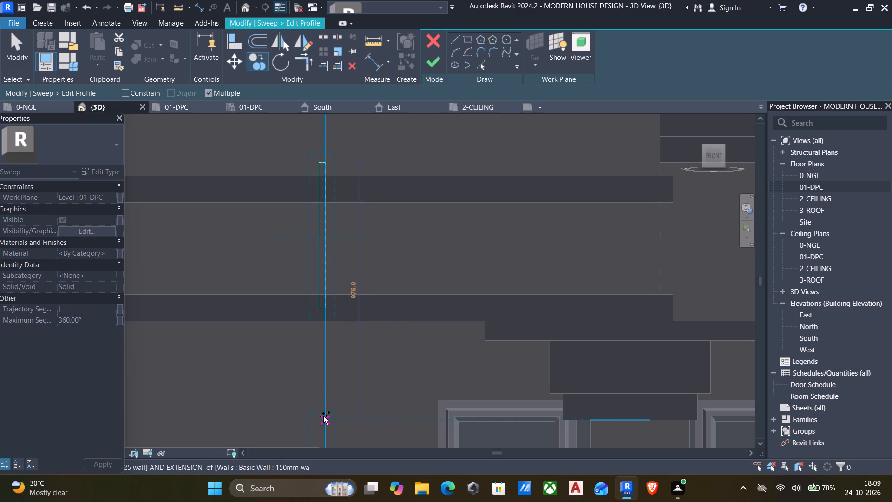
type("575")
key("Return")
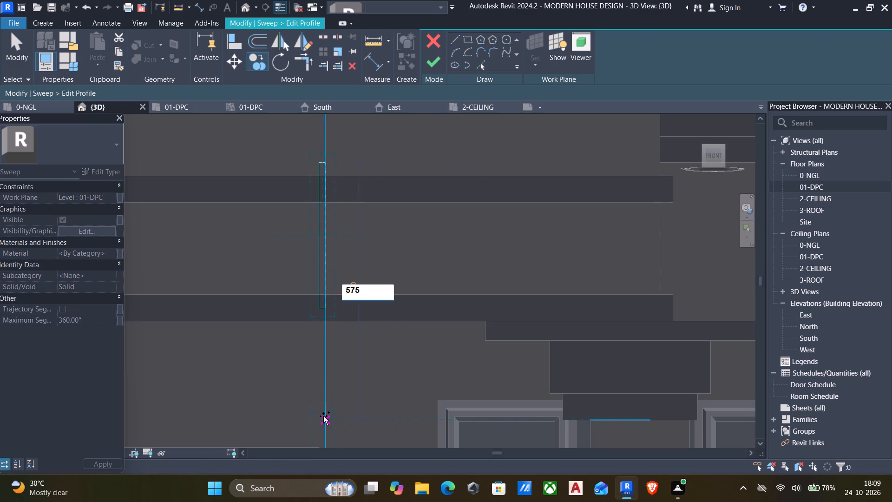
scroll(311, 280, "down", 4)
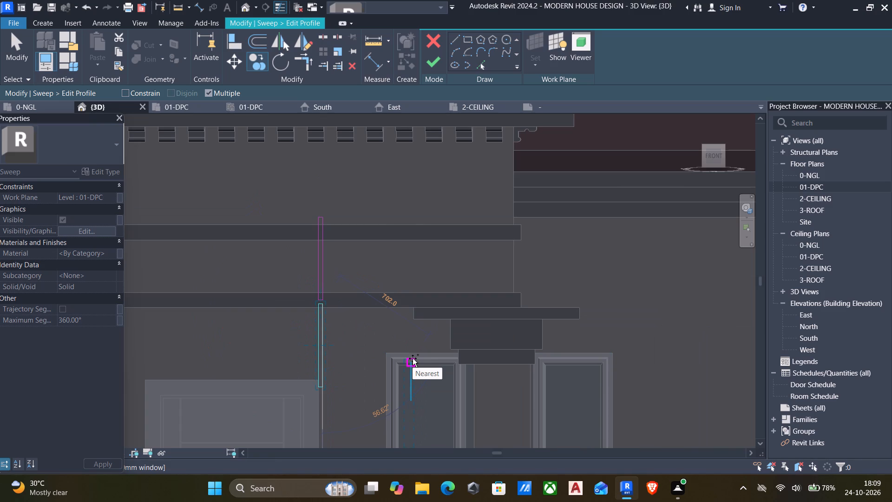
key("Escape")
key("Escape")
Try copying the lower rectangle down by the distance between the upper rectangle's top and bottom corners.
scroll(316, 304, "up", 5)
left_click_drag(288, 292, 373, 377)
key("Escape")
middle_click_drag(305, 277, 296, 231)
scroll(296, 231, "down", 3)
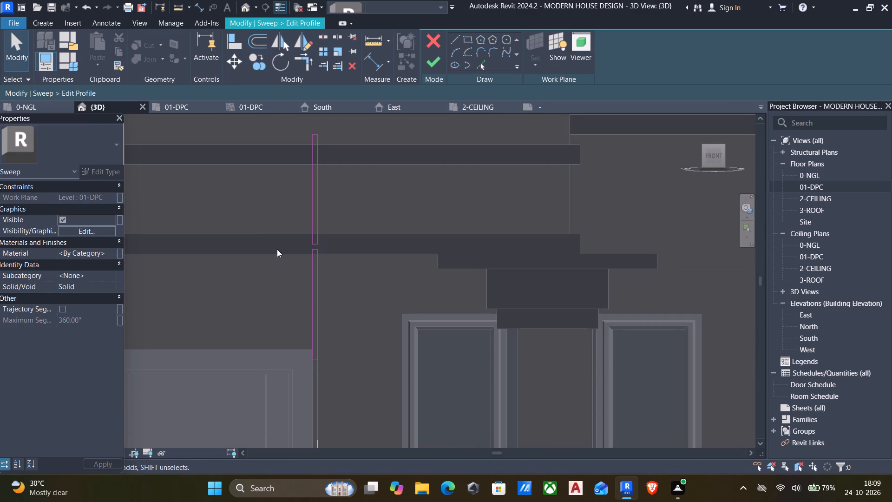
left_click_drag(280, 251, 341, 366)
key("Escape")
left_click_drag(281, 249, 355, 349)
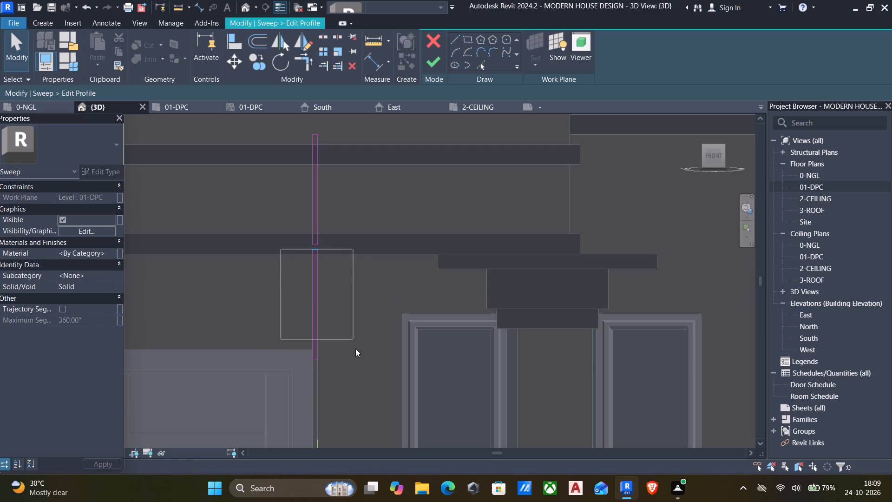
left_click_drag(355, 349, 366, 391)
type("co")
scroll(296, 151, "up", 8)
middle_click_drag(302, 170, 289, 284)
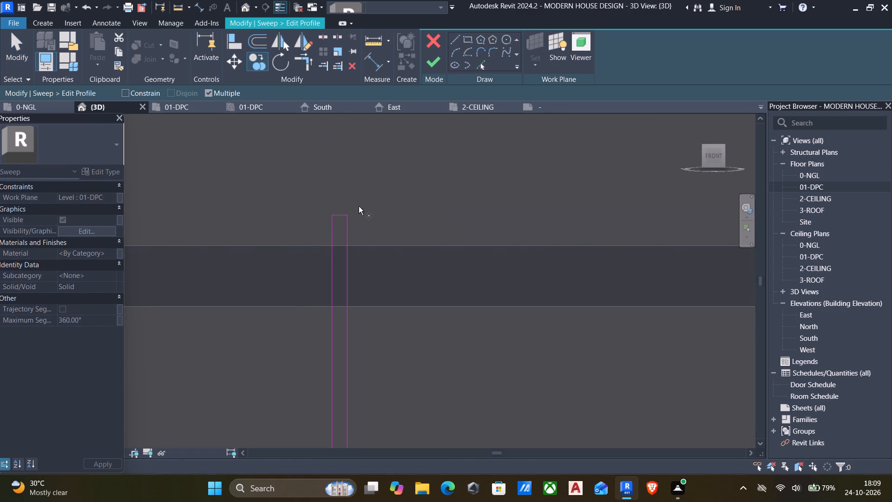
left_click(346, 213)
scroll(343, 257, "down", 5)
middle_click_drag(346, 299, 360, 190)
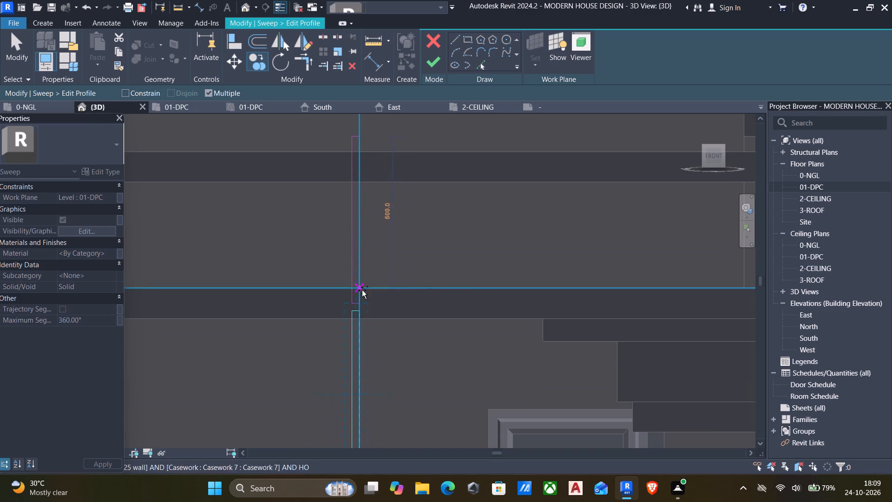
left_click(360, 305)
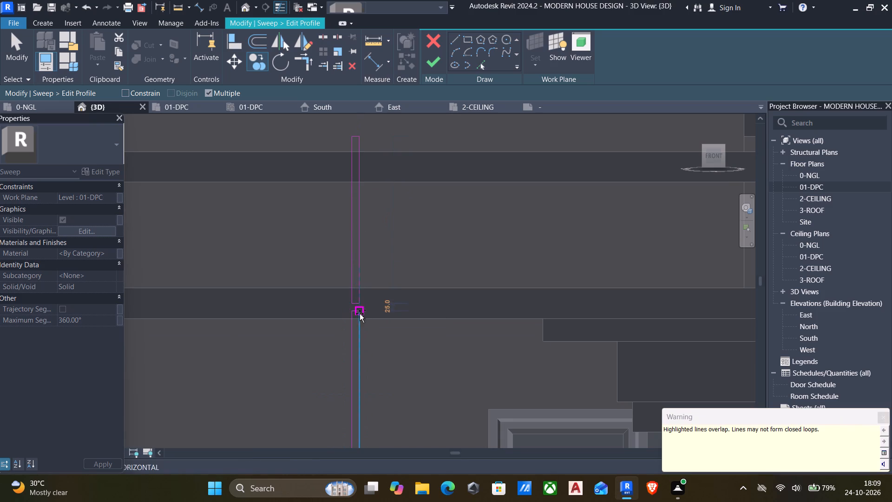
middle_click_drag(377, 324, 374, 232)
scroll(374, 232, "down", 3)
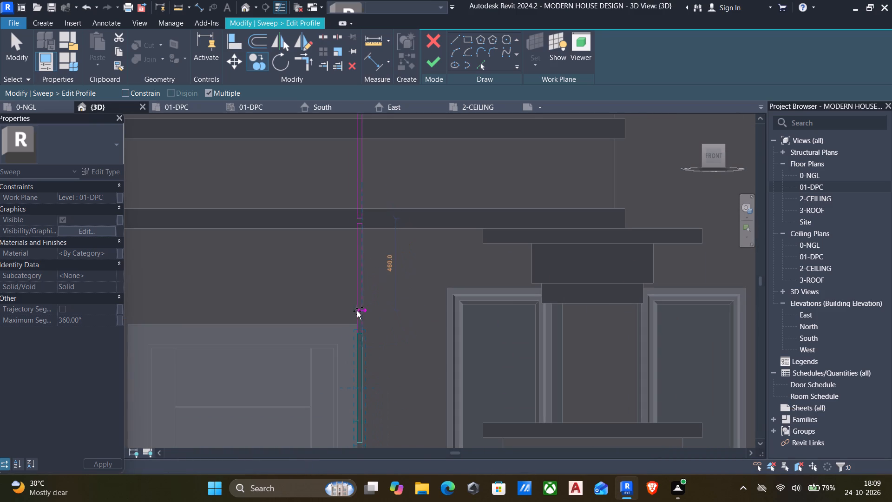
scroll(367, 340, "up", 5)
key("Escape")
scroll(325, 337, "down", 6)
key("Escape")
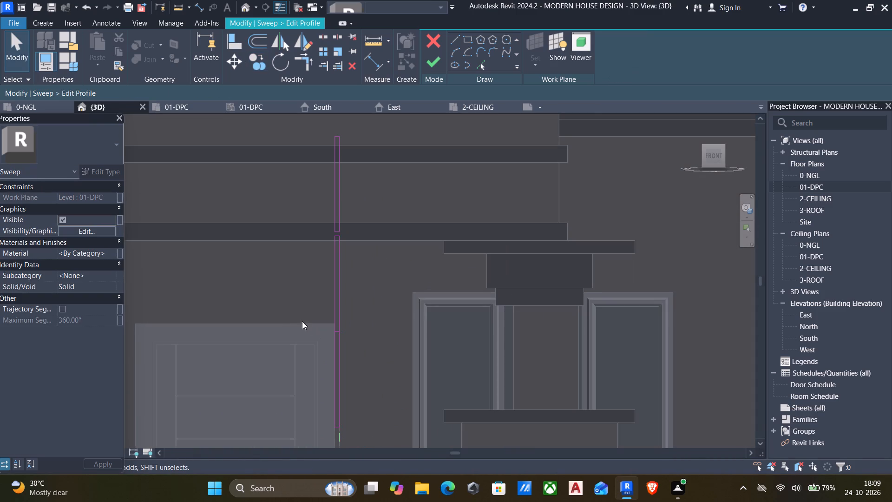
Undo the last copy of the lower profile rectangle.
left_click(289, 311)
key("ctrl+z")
Copy the lower profile rectangle 575 mm down, using the distance between the top corners of the two existing rectangles.
scroll(322, 329, "down", 2)
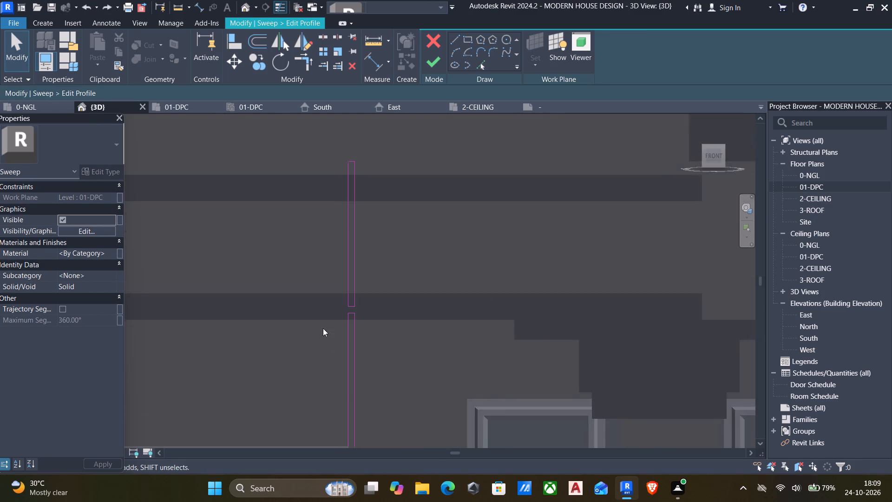
scroll(323, 328, "down", 2)
left_click_drag(315, 202, 363, 306)
scroll(304, 326, "up", 4)
left_click_drag(320, 311, 417, 384)
scroll(413, 387, "down", 1)
middle_click_drag(413, 388, 410, 308)
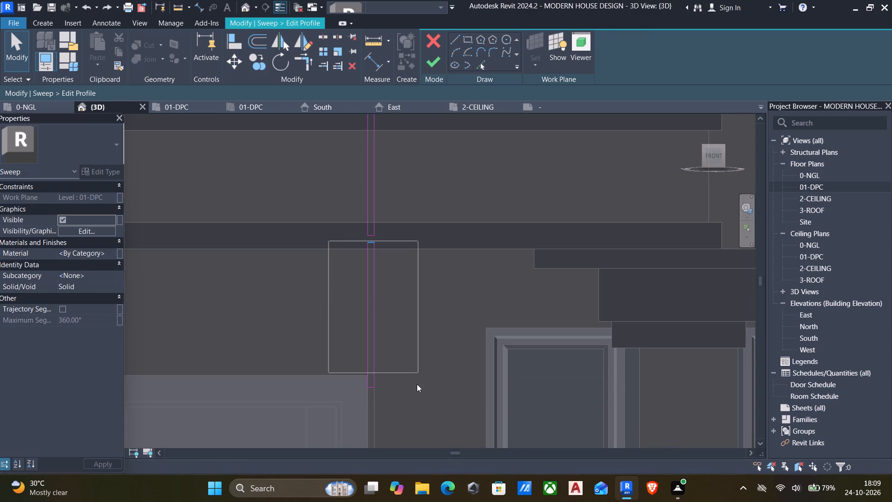
left_click_drag(417, 384, 426, 400)
key("c")
key("o")
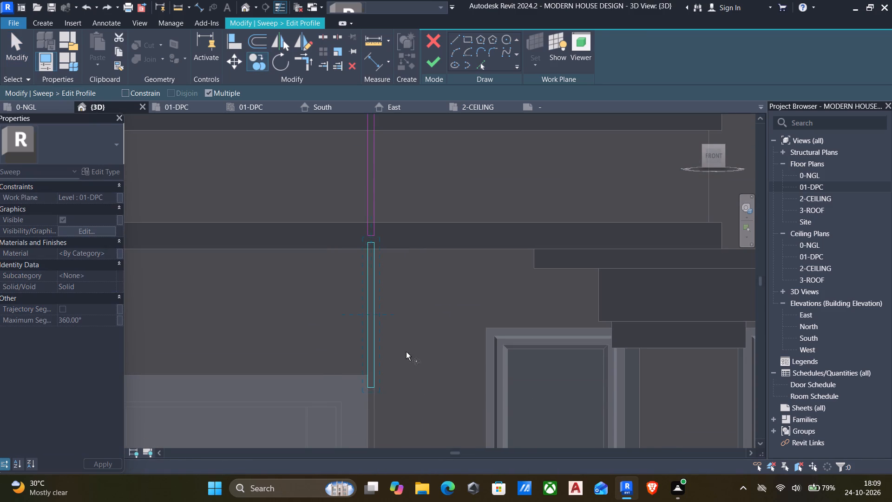
scroll(424, 272, "up", 1)
middle_click_drag(418, 349, 420, 404)
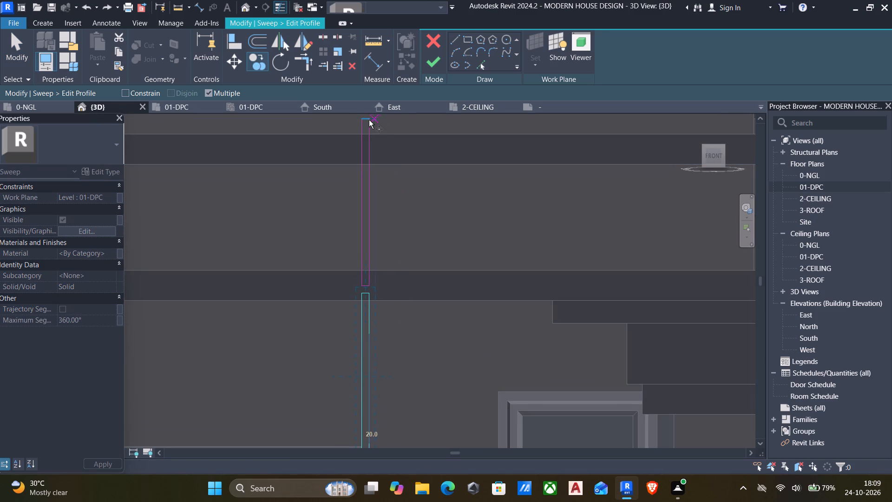
left_click(369, 117)
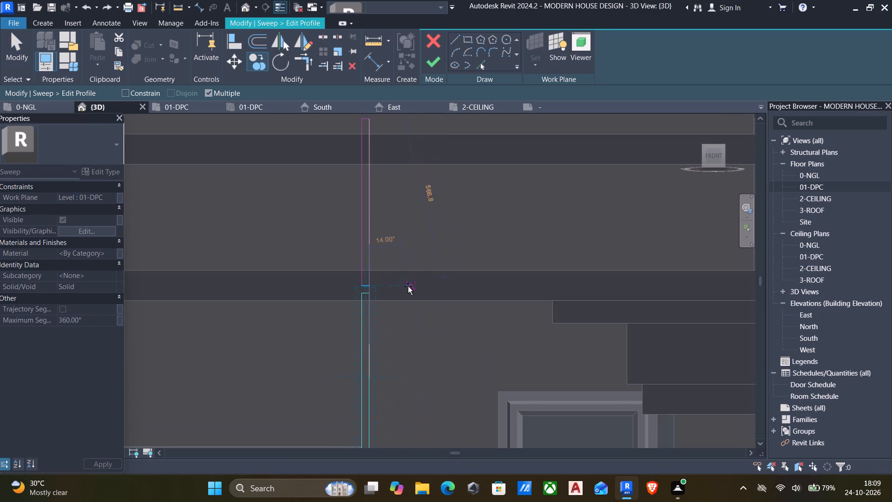
scroll(380, 297, "up", 4)
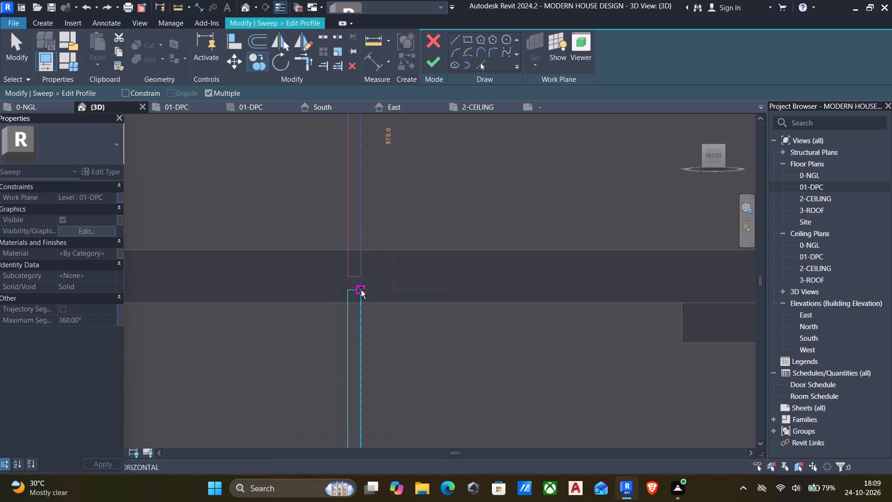
left_click(362, 290)
Copy the lowest profile rectangle another 575 mm straight down the wall face, placing it at the rectangle's top corner.
scroll(389, 324, "down", 6)
middle_click_drag(406, 344, 424, 259)
scroll(402, 383, "up", 3)
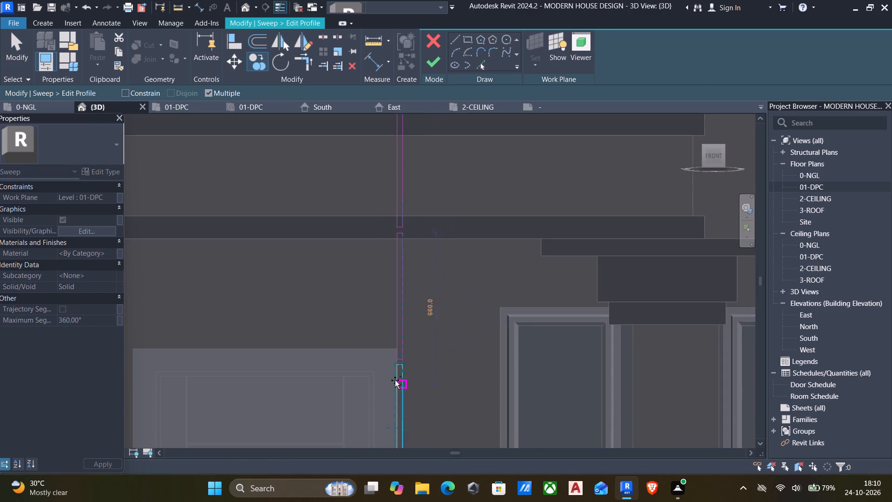
scroll(395, 380, "up", 2)
left_click(408, 347)
Place one more copy of the profile rectangle 575 mm further down the wall, then end the multiple copy.
scroll(420, 359, "down", 5)
middle_click_drag(429, 367, 497, 236)
scroll(497, 333, "up", 6)
scroll(474, 370, "up", 4)
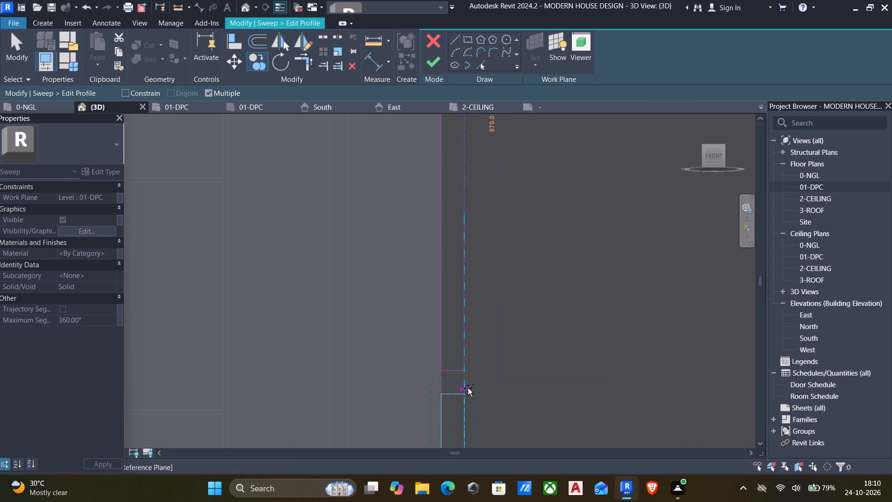
left_click(467, 391)
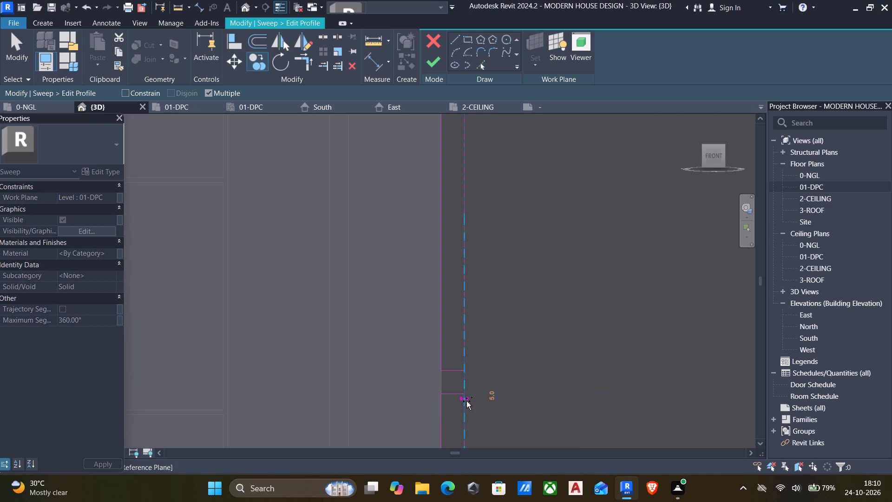
scroll(466, 401, "down", 5)
middle_click_drag(468, 403, 483, 186)
scroll(526, 371, "down", 1)
middle_click_drag(526, 372, 487, 272)
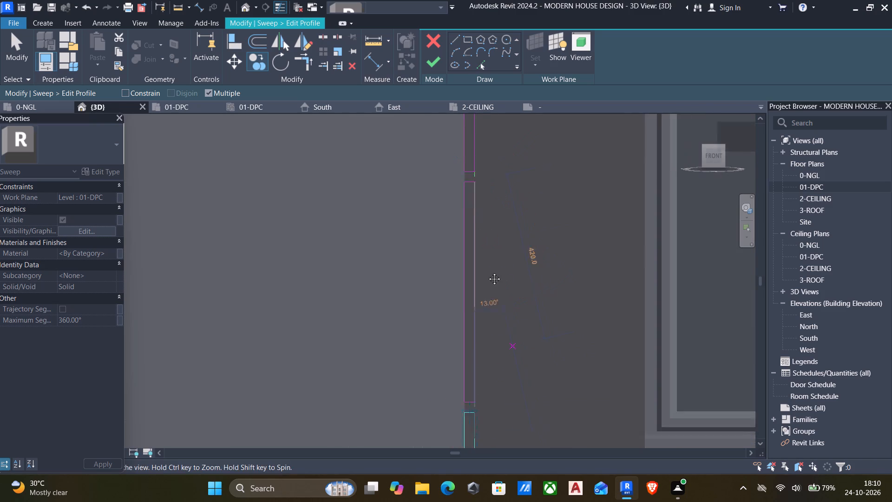
middle_click_drag(487, 272, 477, 198)
scroll(433, 262, "up", 4)
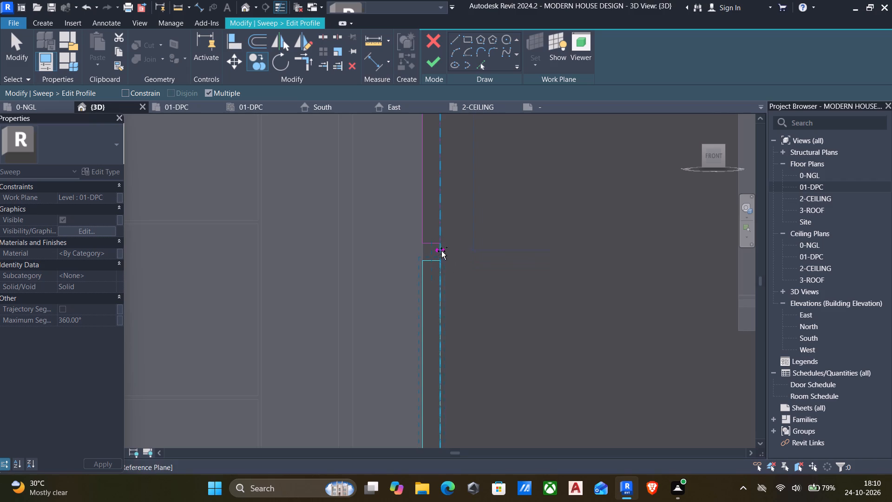
scroll(441, 251, "down", 4)
middle_click_drag(441, 250, 437, 388)
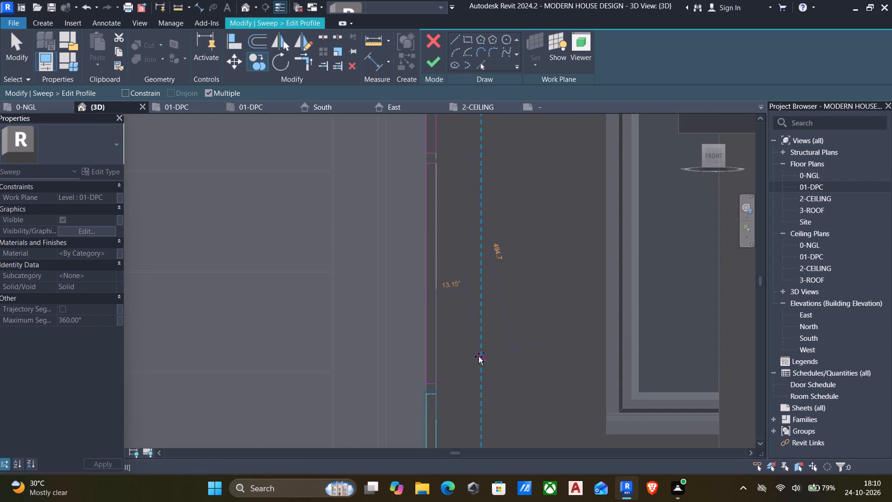
key("Escape")
Copy the lowest profile rectangle down once more, using the distance between its top corner and that of the rectangle above.
middle_click_drag(474, 366, 466, 269)
scroll(464, 255, "down", 7)
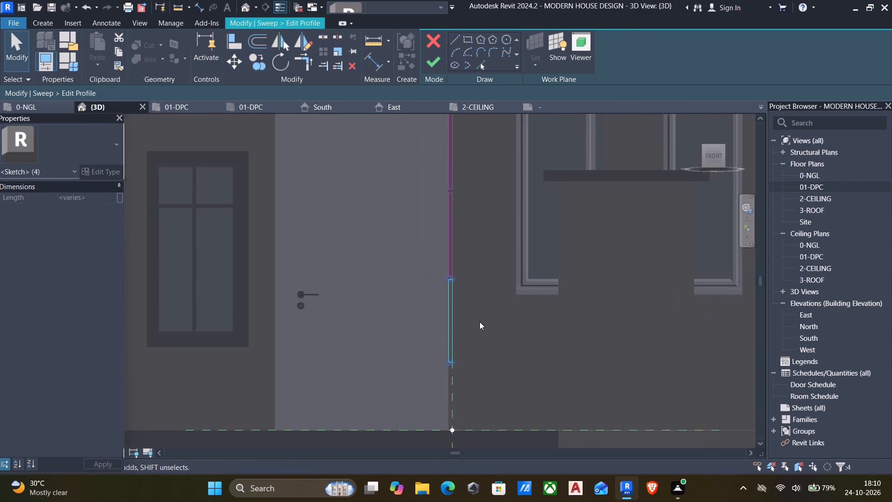
middle_click_drag(479, 322, 475, 238)
scroll(475, 238, "up", 1)
key("c")
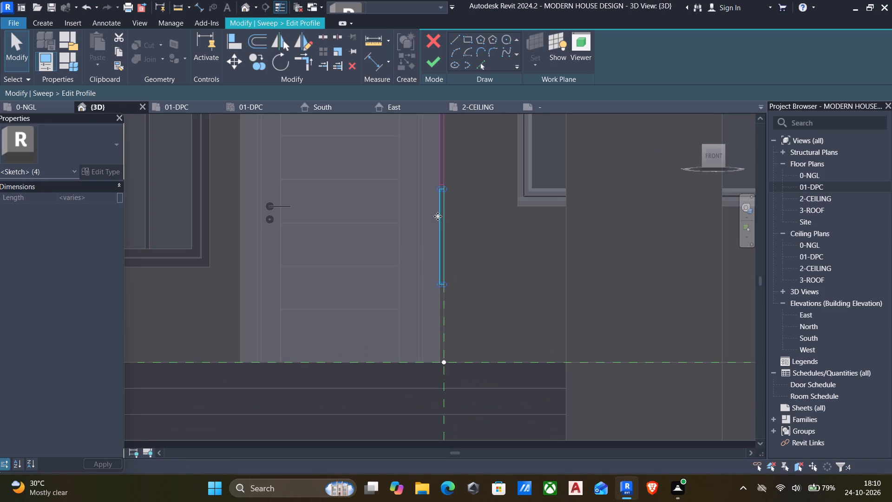
key("o")
scroll(411, 185, "up", 1)
middle_click_drag(409, 201, 403, 366)
scroll(428, 268, "up", 4)
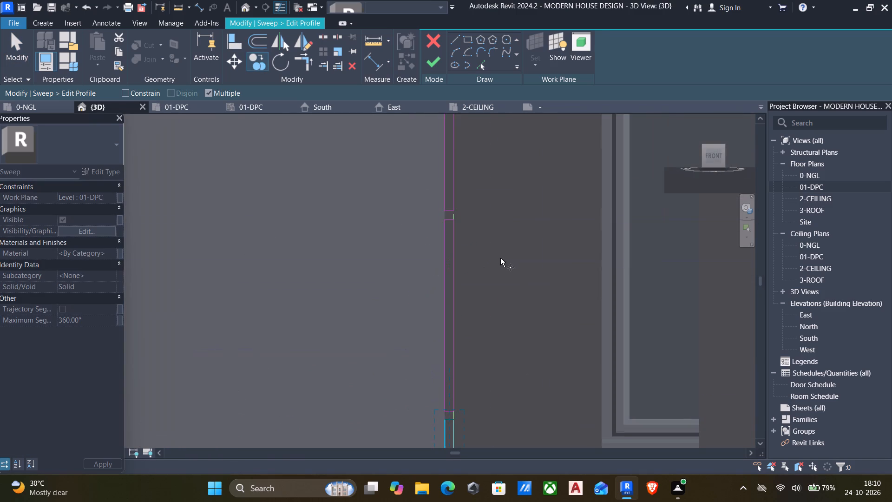
scroll(503, 257, "up", 6)
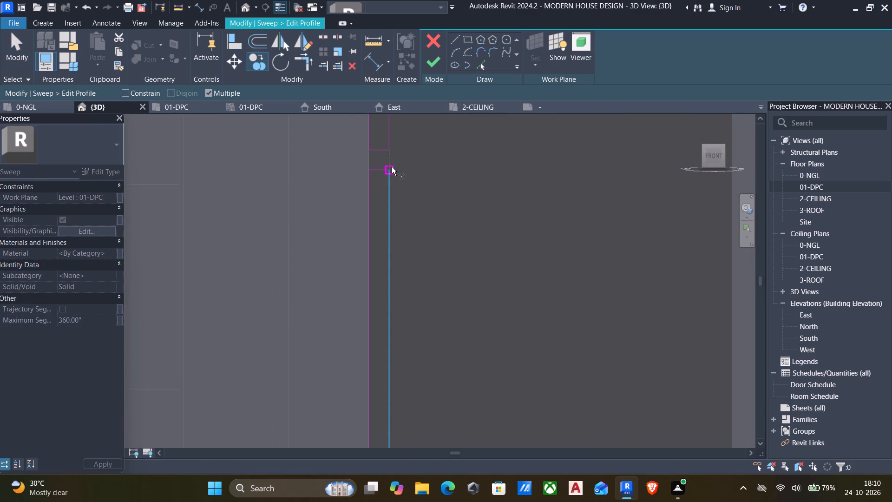
scroll(389, 169, "up", 4)
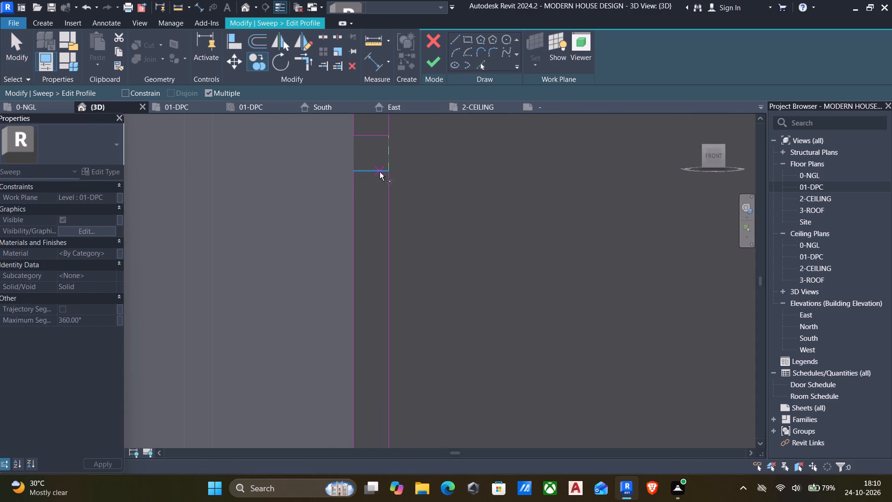
left_click(386, 168)
scroll(399, 200, "down", 5)
middle_click_drag(450, 299, 437, 179)
scroll(406, 238, "down", 4)
middle_click_drag(413, 343, 410, 229)
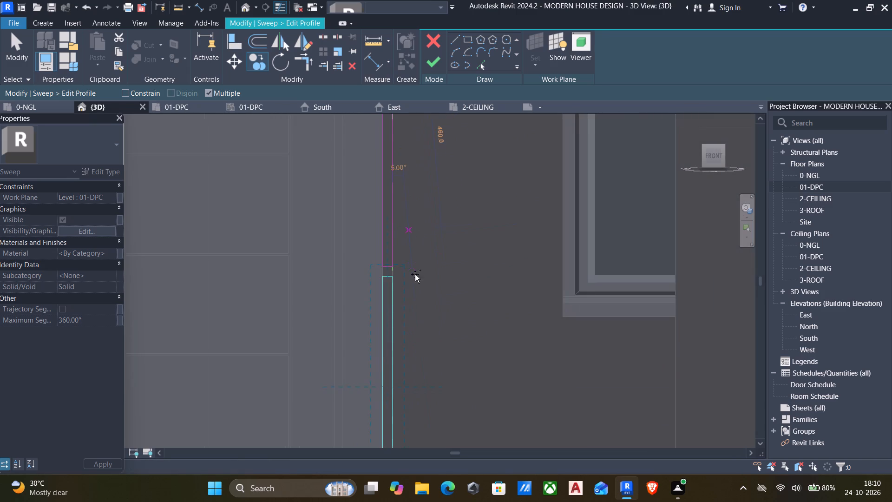
scroll(417, 284, "up", 5)
left_click(371, 237)
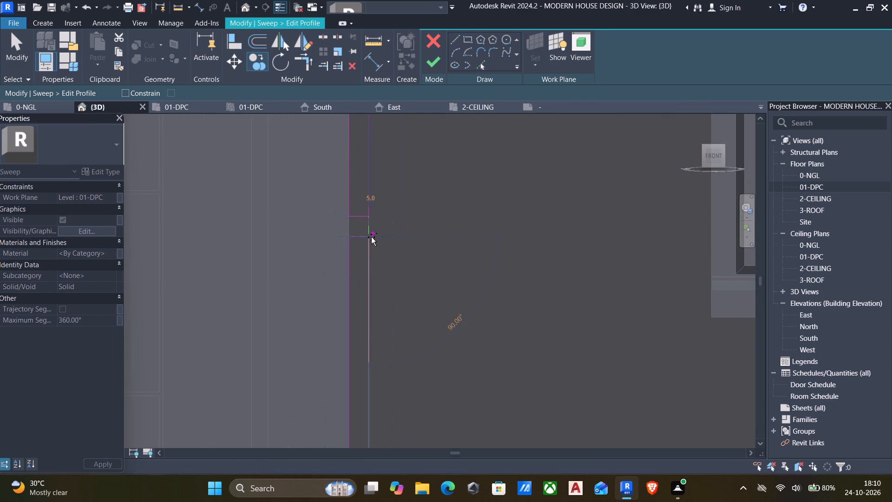
scroll(413, 269, "down", 6)
middle_click_drag(440, 288, 448, 204)
scroll(448, 204, "up", 1)
scroll(446, 219, "down", 6)
middle_click_drag(467, 284, 472, 203)
scroll(472, 203, "up", 1)
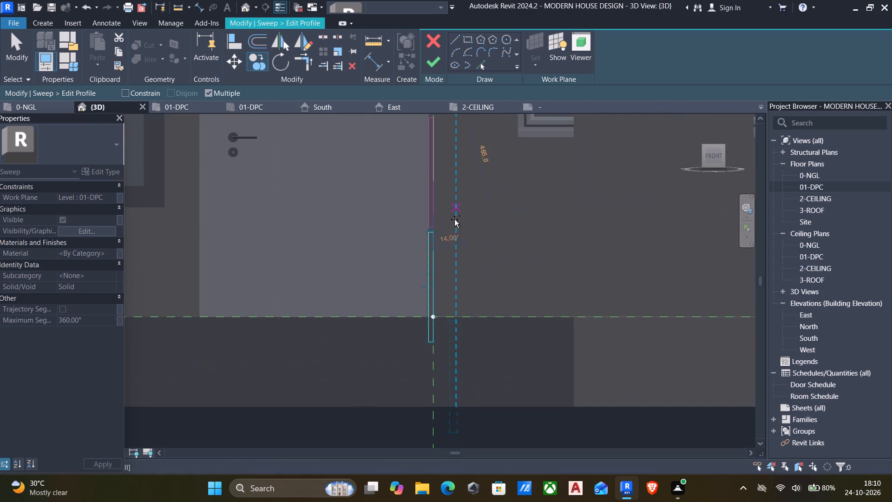
middle_click_drag(460, 262, 437, 283)
middle_click_drag(474, 306, 465, 271)
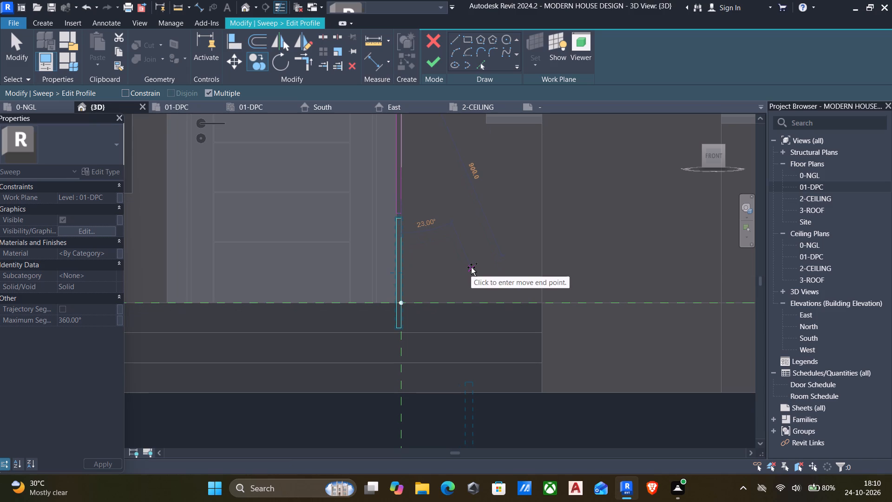
key("Escape")
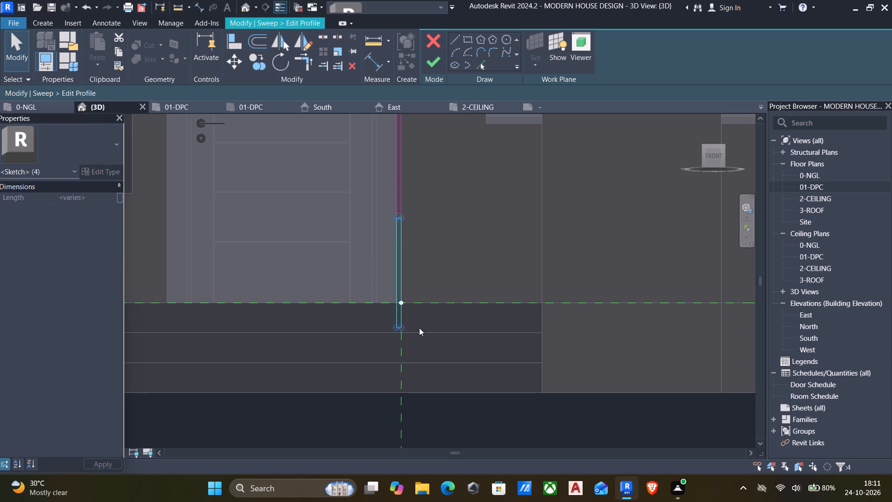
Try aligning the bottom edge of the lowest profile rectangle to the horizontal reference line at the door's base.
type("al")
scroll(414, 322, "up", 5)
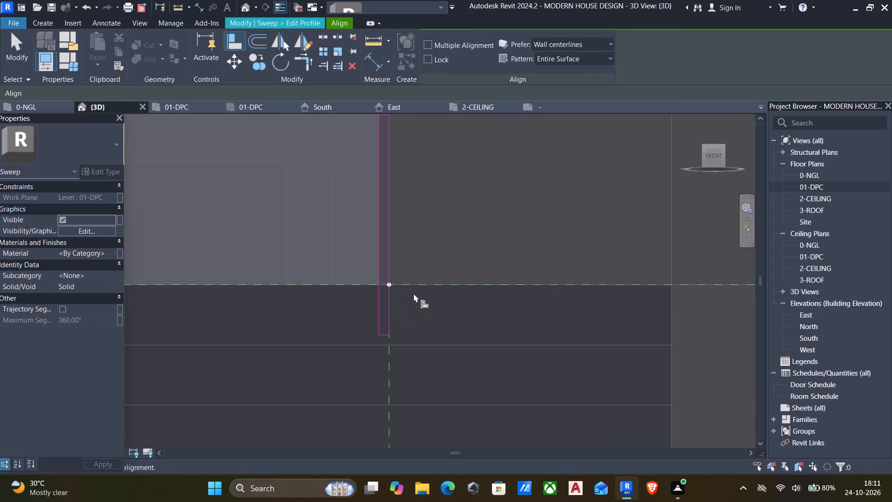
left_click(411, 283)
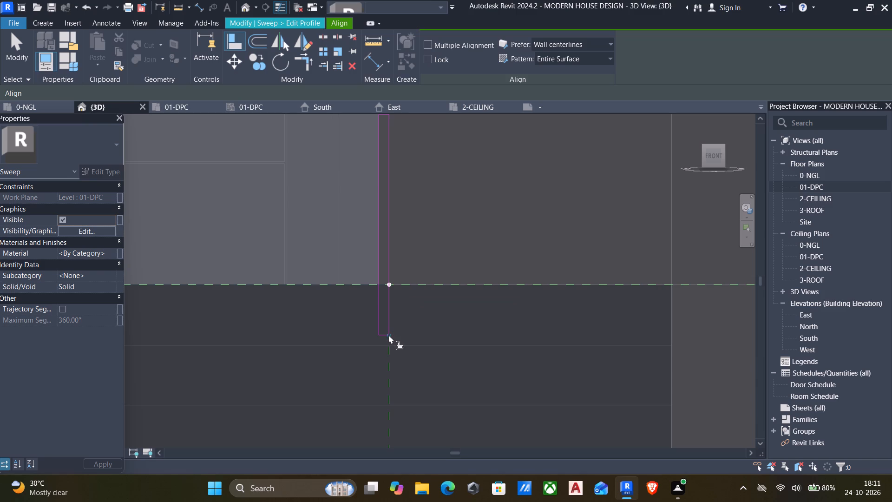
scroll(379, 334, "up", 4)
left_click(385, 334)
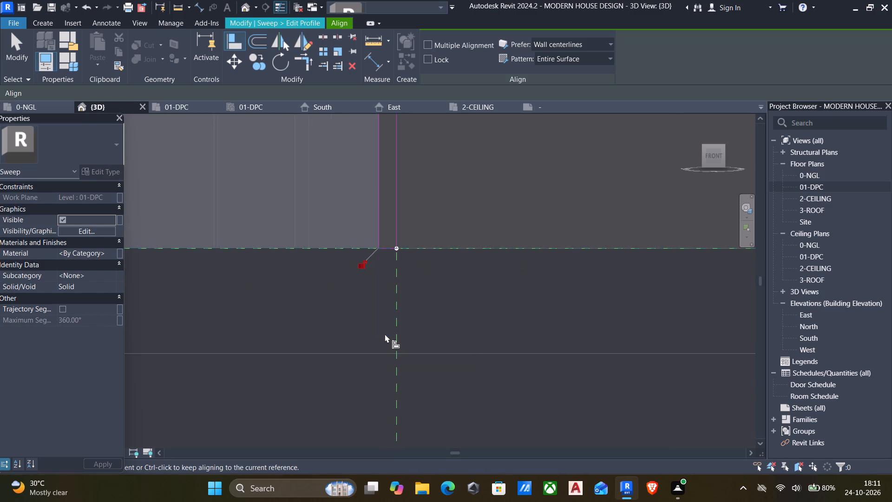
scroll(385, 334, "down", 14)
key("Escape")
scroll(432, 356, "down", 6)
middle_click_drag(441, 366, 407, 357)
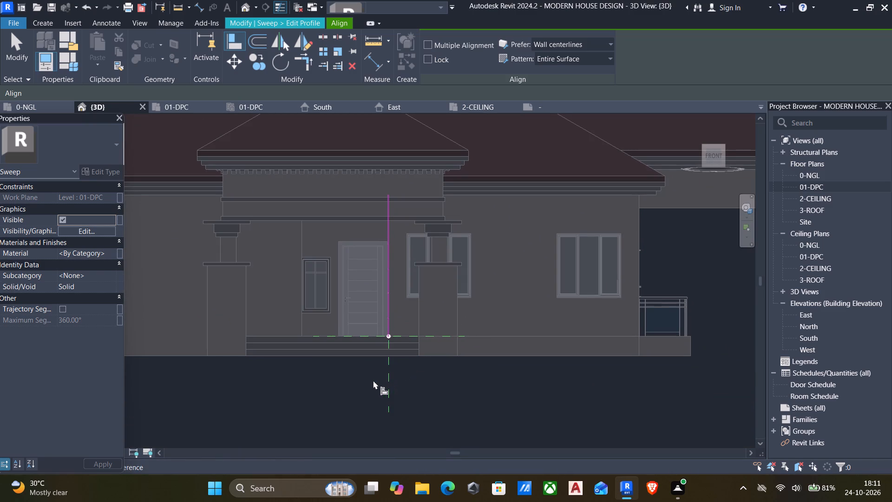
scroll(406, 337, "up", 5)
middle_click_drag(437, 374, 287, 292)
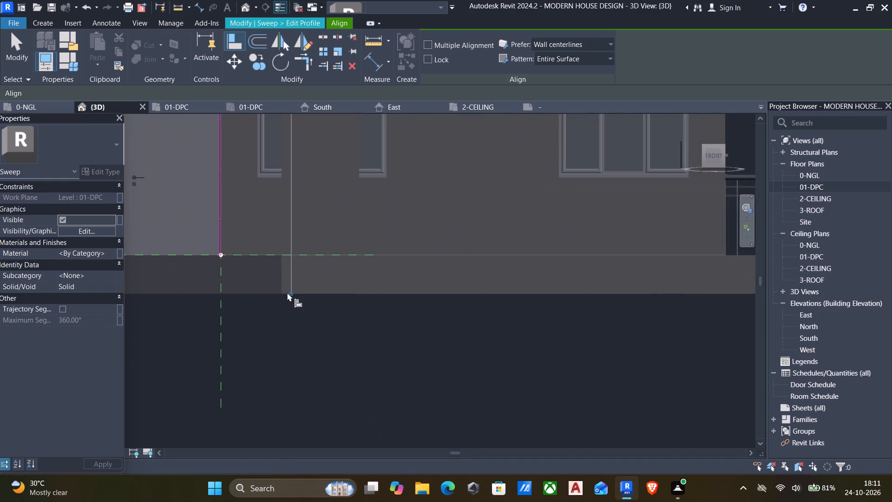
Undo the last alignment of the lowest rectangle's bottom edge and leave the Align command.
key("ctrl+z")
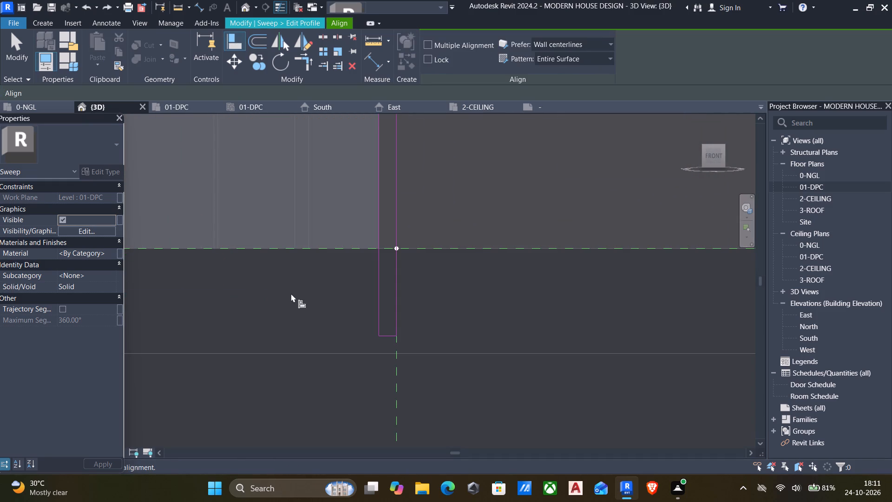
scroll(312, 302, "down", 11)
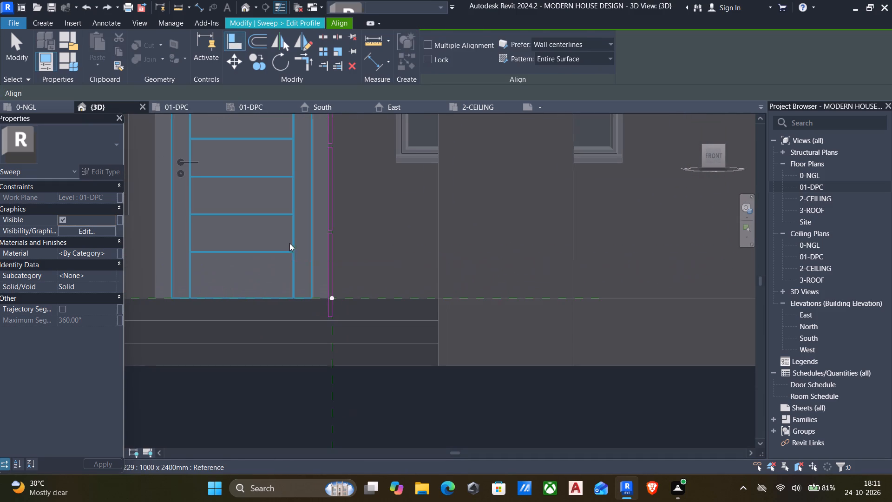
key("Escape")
Copy the lowest profile rectangle down past the plinth, using the distance between the top corners of the last two rectangles.
scroll(300, 236, "up", 4)
left_click_drag(308, 230, 426, 394)
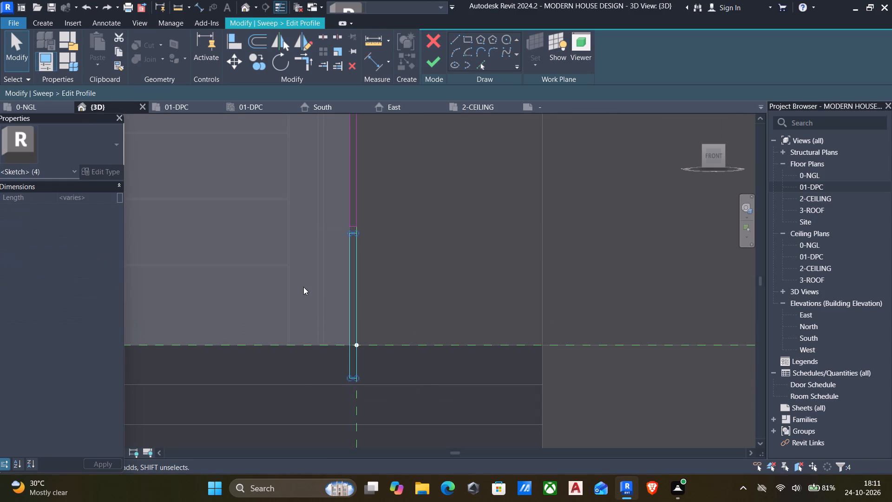
type("co")
middle_click_drag(266, 284, 267, 399)
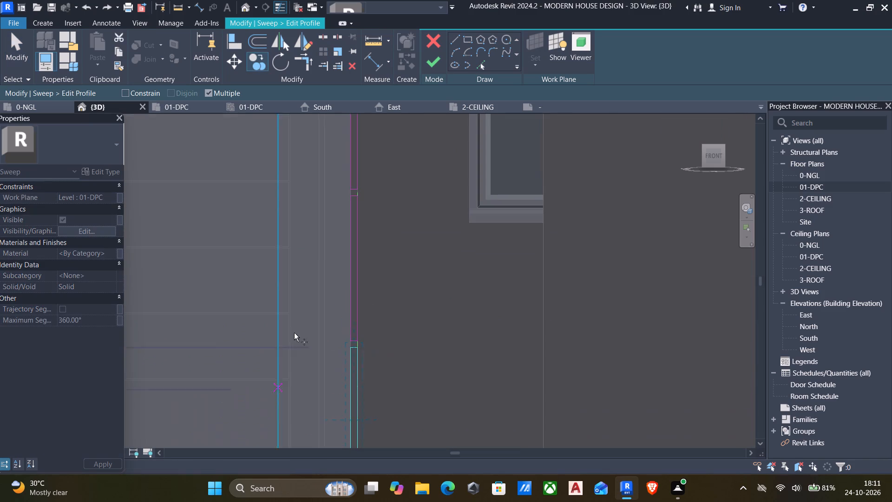
left_click(357, 195)
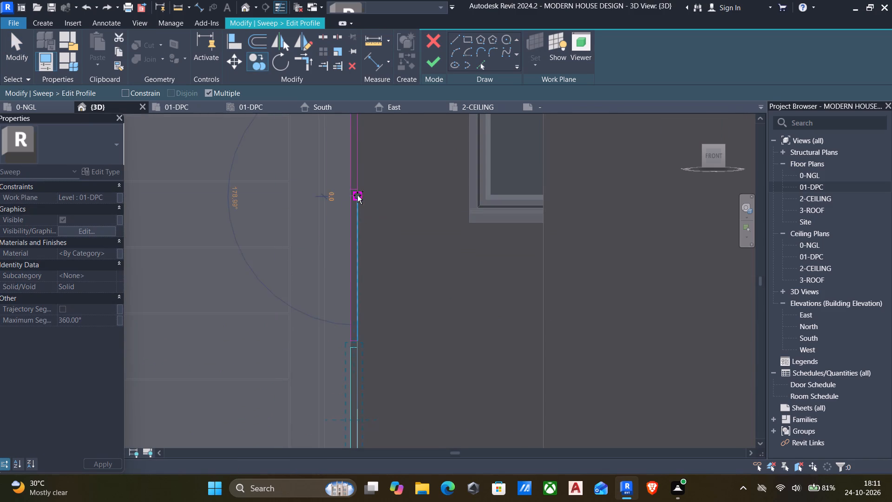
middle_click_drag(425, 329, 416, 231)
scroll(414, 225, "down", 1)
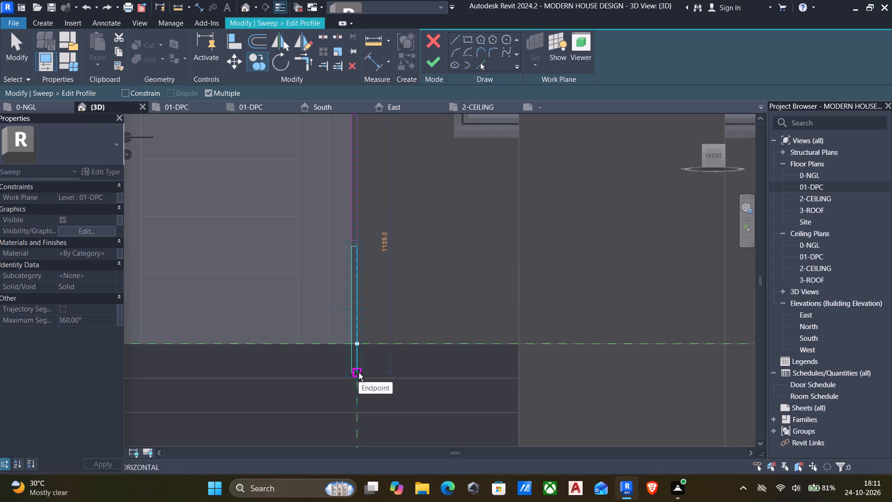
left_click(356, 244)
middle_click_drag(447, 359, 439, 260)
scroll(439, 249, "down", 1)
key("Escape")
key("Escape")
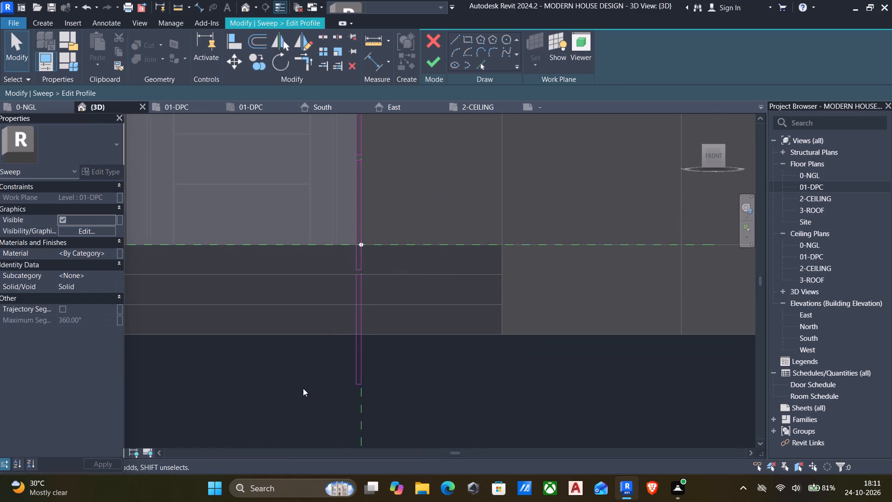
Align the bottom edge of the lowest profile rectangle to the bottom line of the entrance steps at ground level.
key("a")
key("l")
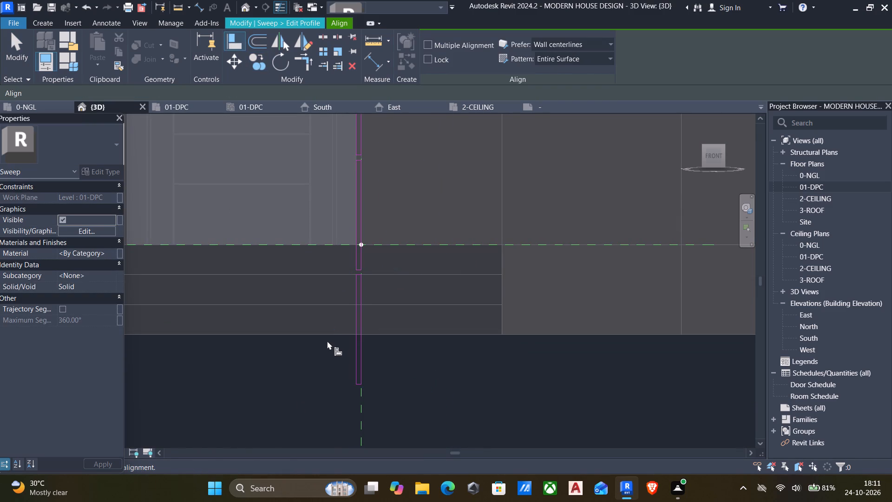
left_click(325, 337)
scroll(359, 389, "up", 4)
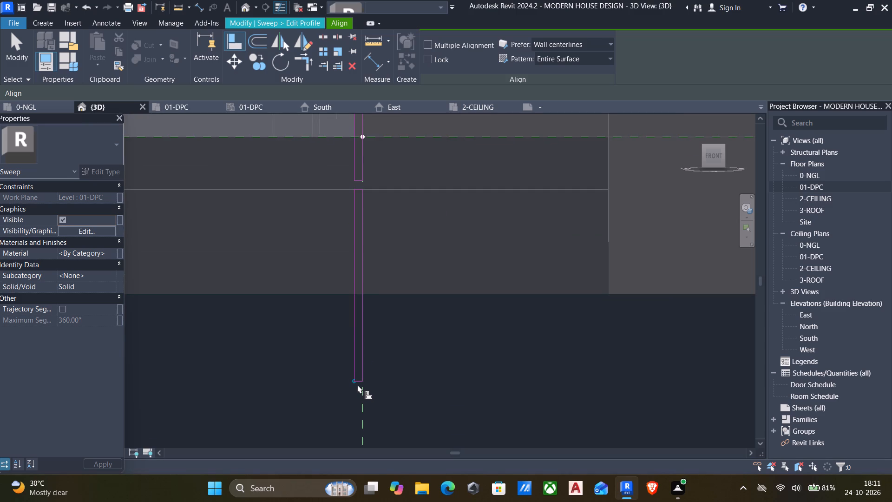
scroll(357, 384, "up", 5)
left_click(361, 376)
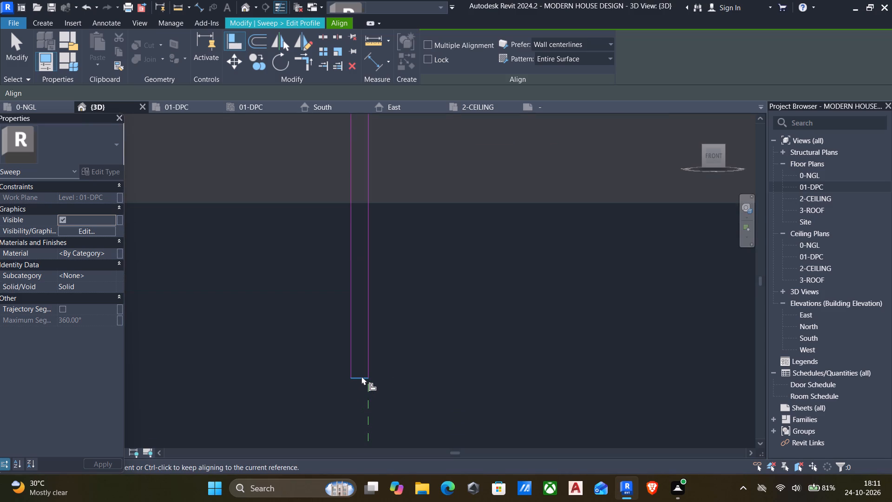
scroll(362, 376, "down", 6)
scroll(411, 383, "down", 6)
middle_click_drag(412, 383, 334, 345)
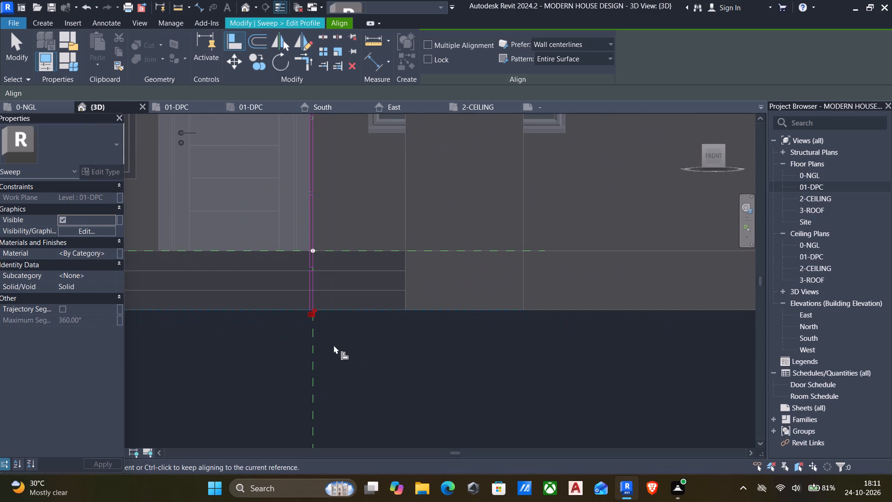
key("Escape")
middle_click_drag(266, 319, 243, 319)
scroll(243, 319, "down", 6)
key("Escape")
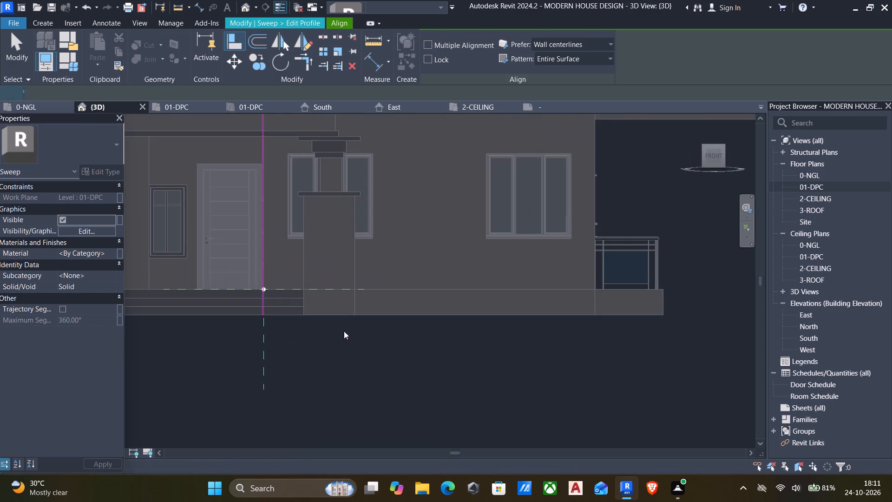
Finish the sweep profile sketch containing the stacked rectangles.
middle_click_drag(344, 331, 340, 315)
scroll(340, 315, "down", 4)
middle_click_drag(422, 338, 402, 352)
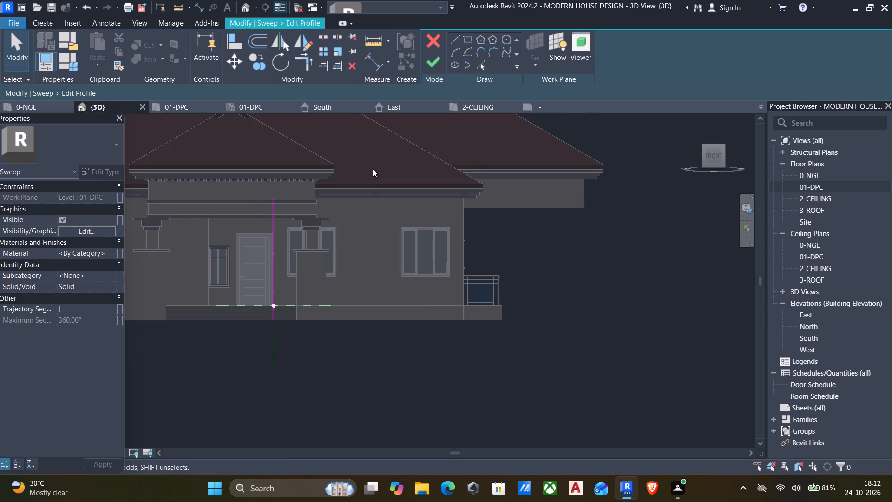
left_click(435, 63)
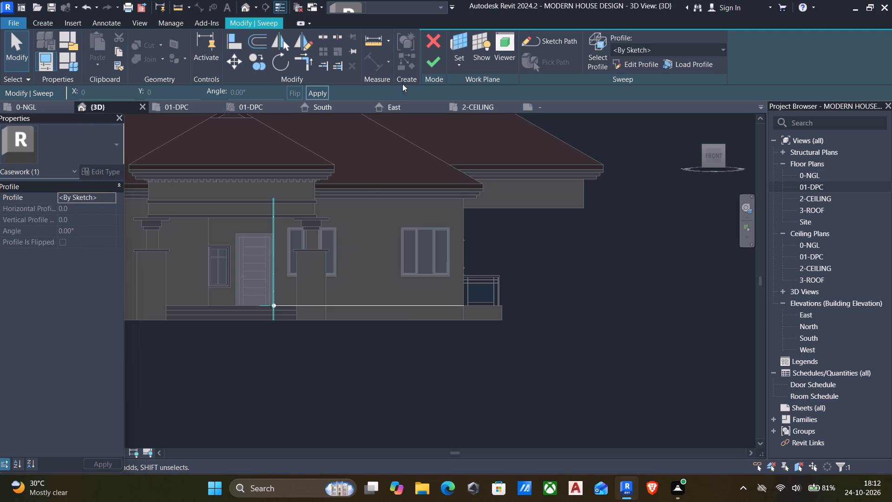
Finish the casework sweep around the living room's exterior walls and clear the selection.
left_click(429, 61)
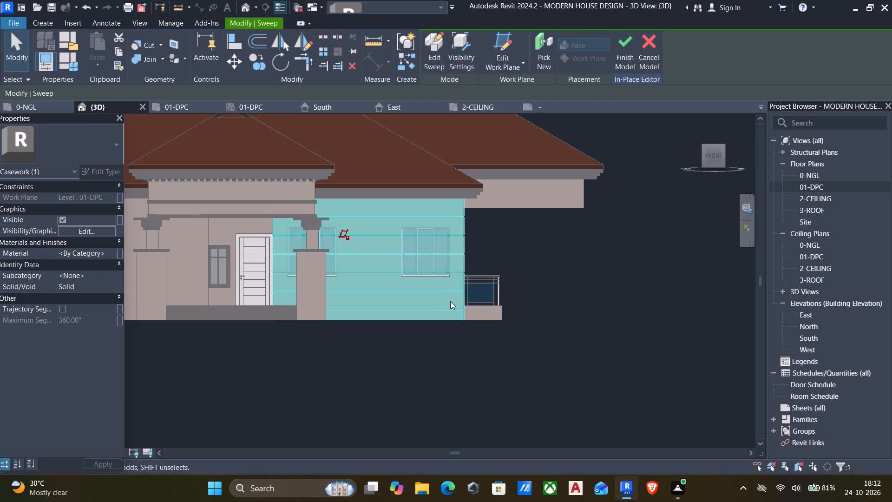
key("Escape")
Examine the banded sweep on the living room walls and around the entrance porch from several angles.
middle_click_drag(451, 304, 368, 340, "shift")
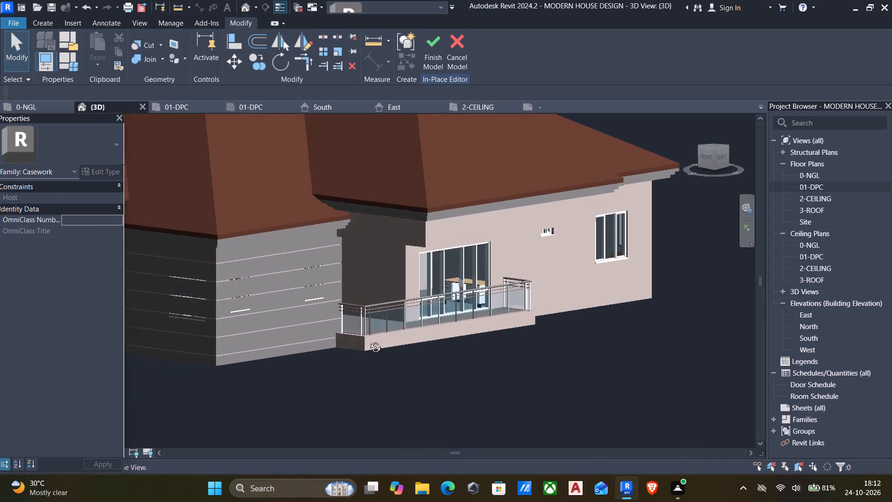
middle_click_drag(368, 340, 510, 327, "shift")
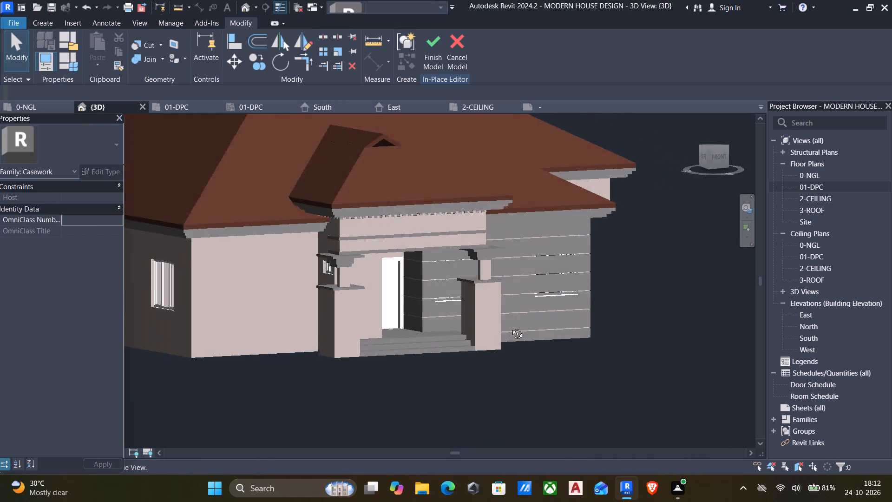
middle_click_drag(510, 327, 502, 345, "shift")
scroll(529, 331, "up", 3)
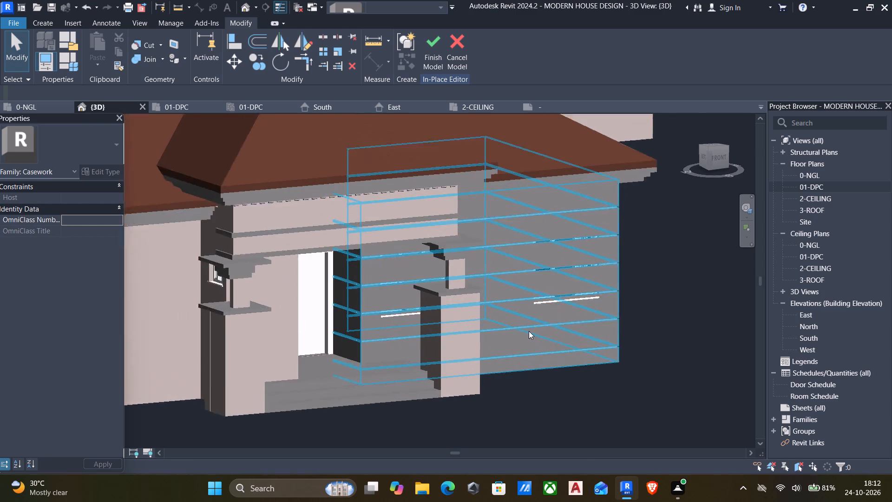
scroll(529, 331, "up", 2)
middle_click_drag(505, 320, 626, 317)
middle_click_drag(626, 317, 595, 327, "shift")
scroll(595, 328, "down", 2)
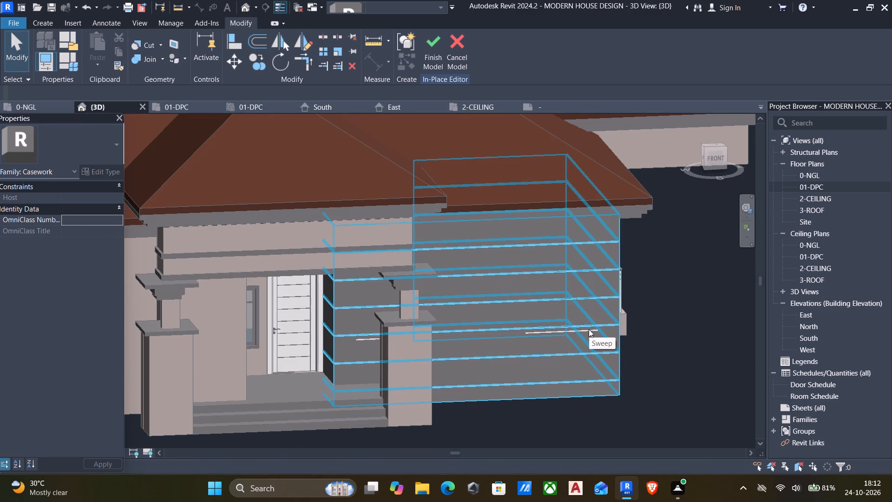
Start a void extrusion and set its work plane to the front face of the sweep on the living room's front wall.
left_click(525, 323)
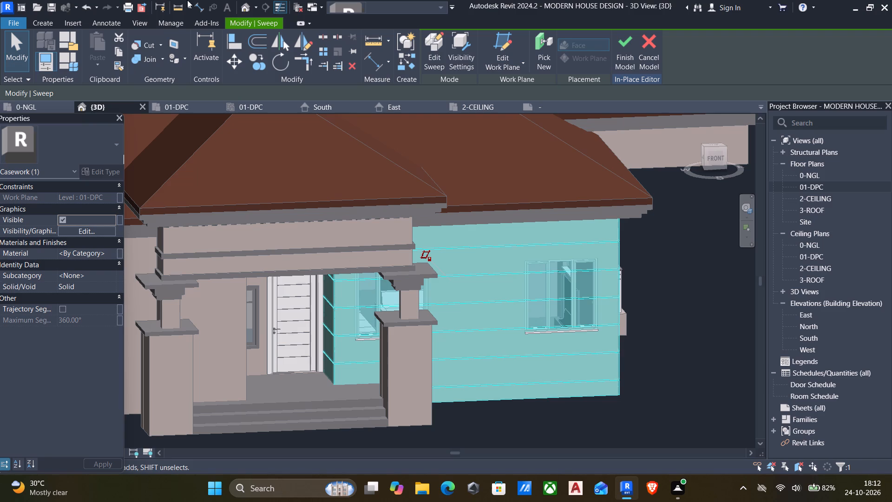
left_click(43, 22)
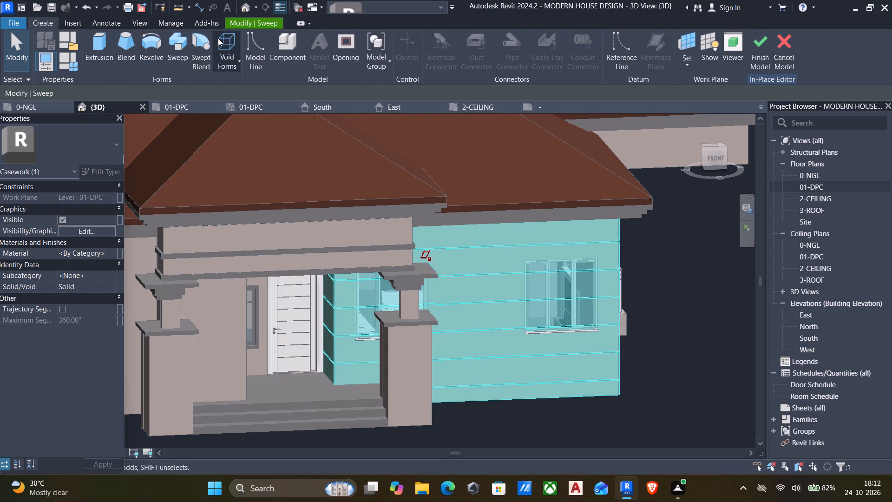
left_click(218, 38)
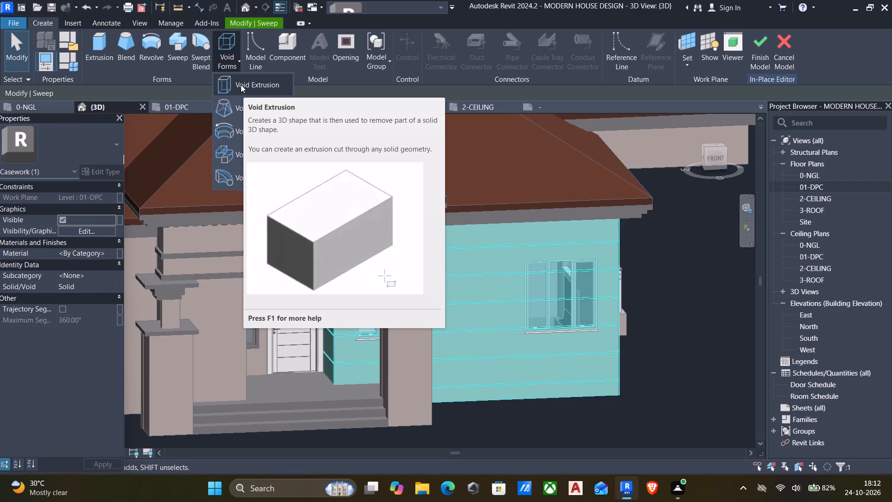
left_click(241, 85)
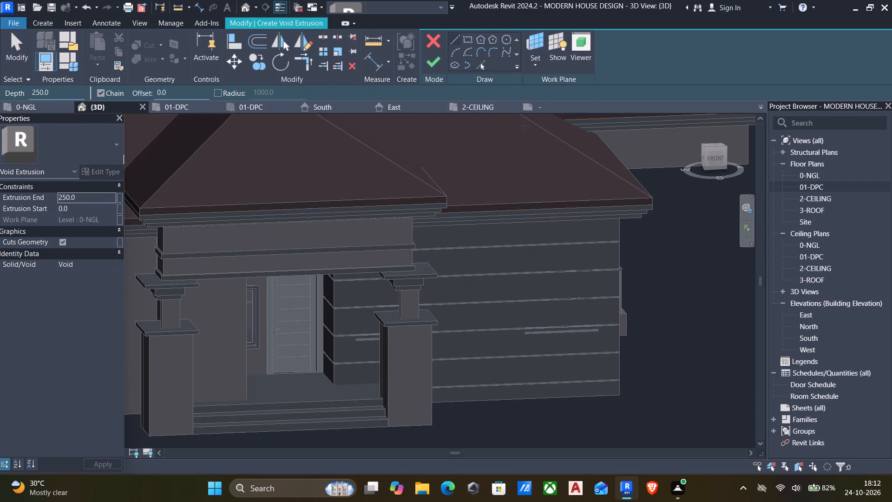
left_click(540, 68)
left_click(562, 101)
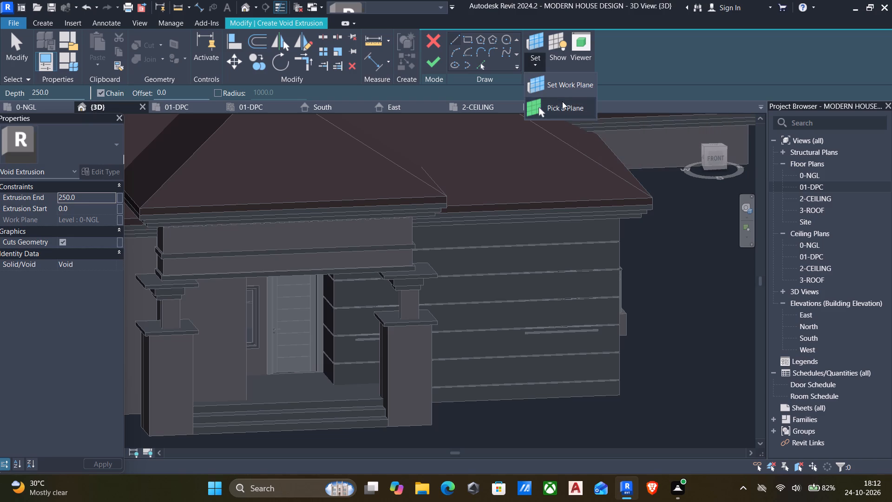
left_click(617, 284)
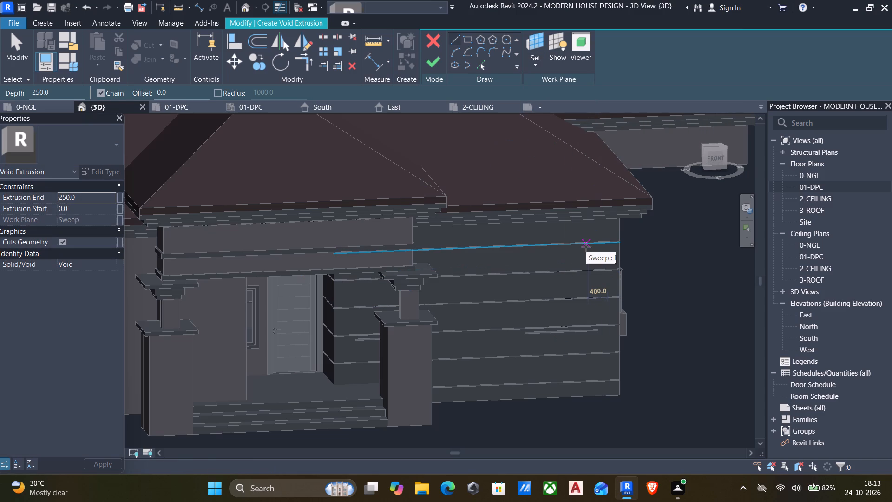
In the front view, sketch a void rectangle about 2064 by 2082 mm around the window nearest the balcony, starting on a groove line.
scroll(584, 247, "down", 2)
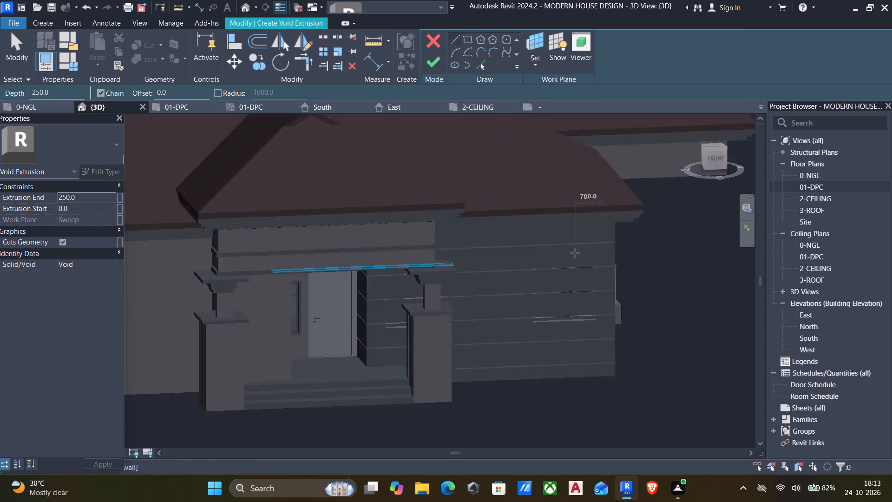
left_click(711, 158)
scroll(448, 244, "up", 4)
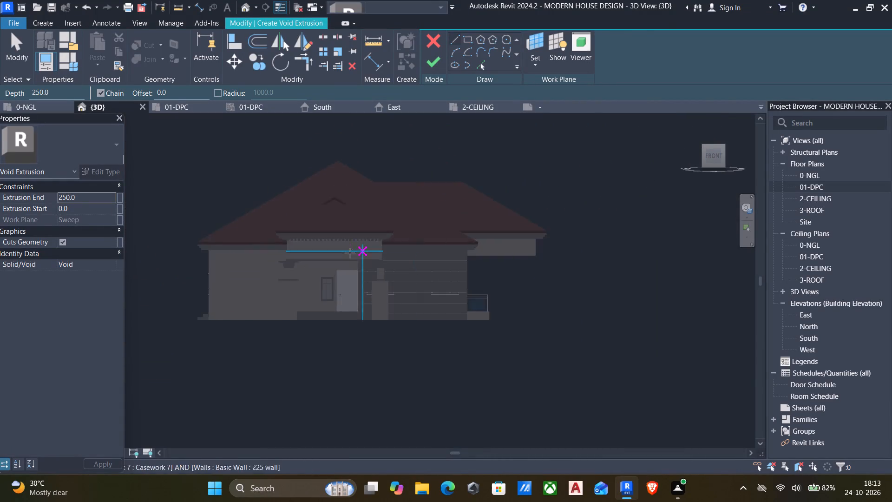
scroll(459, 292, "up", 5)
scroll(406, 334, "up", 4)
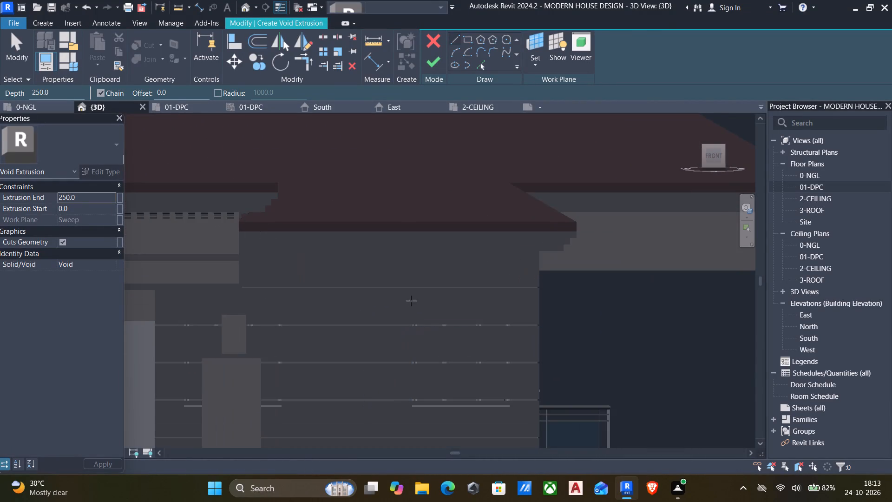
left_click(464, 35)
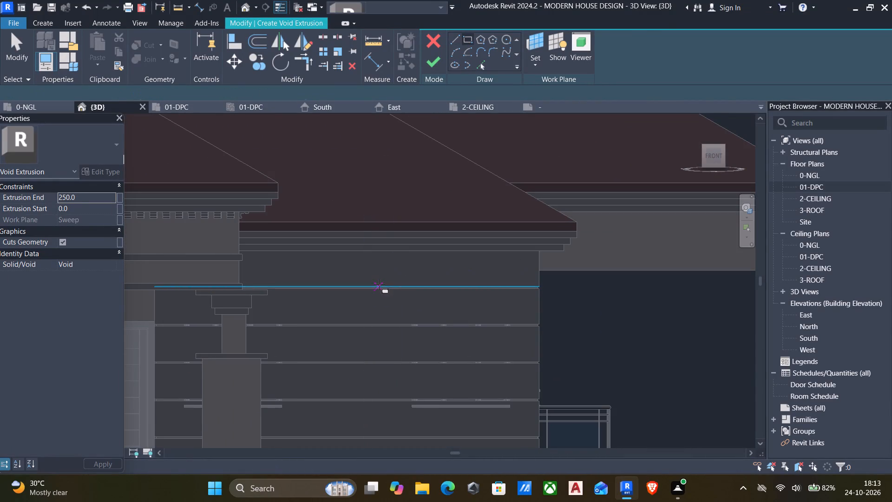
left_click(388, 284)
left_click(523, 423)
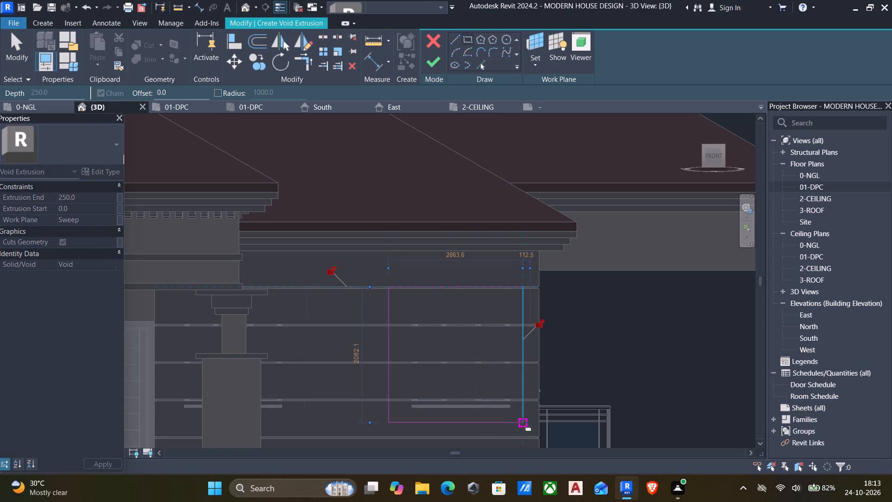
Sketch a second void rectangle about 2022 by 2032 mm around the window behind the porch column, level with the first rectangle's bottom.
middle_click_drag(292, 363, 375, 285)
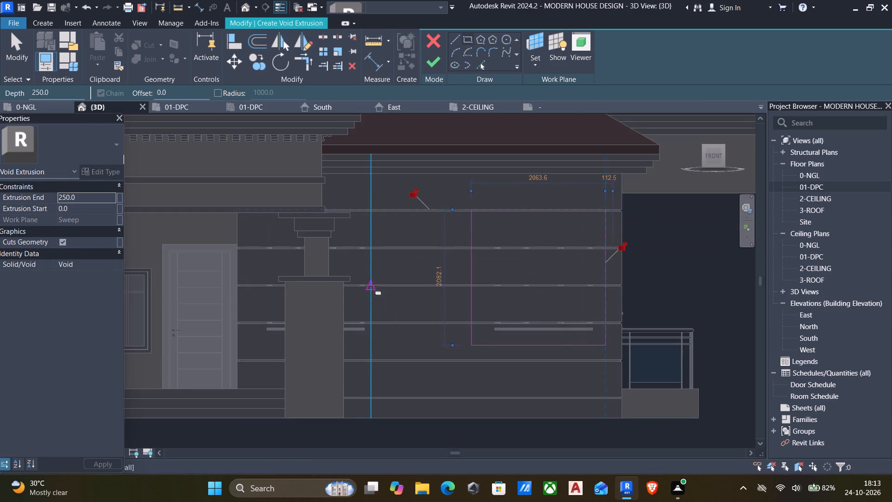
scroll(373, 286, "down", 3)
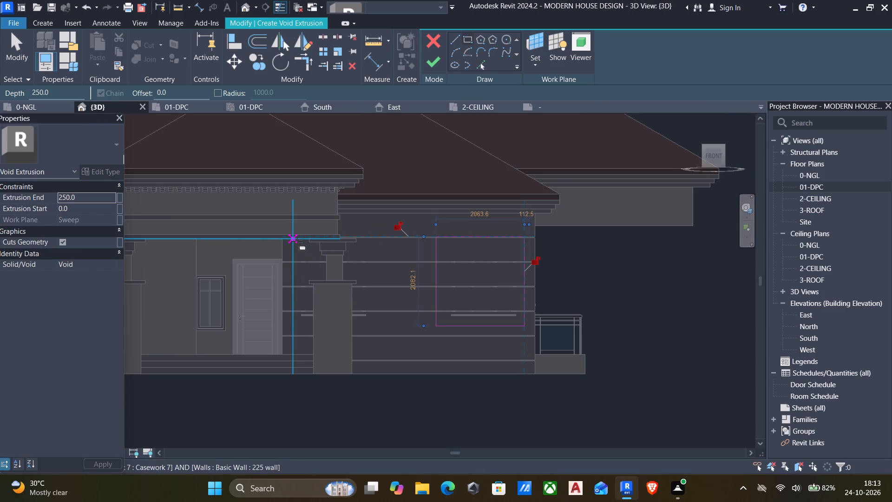
left_click(297, 241)
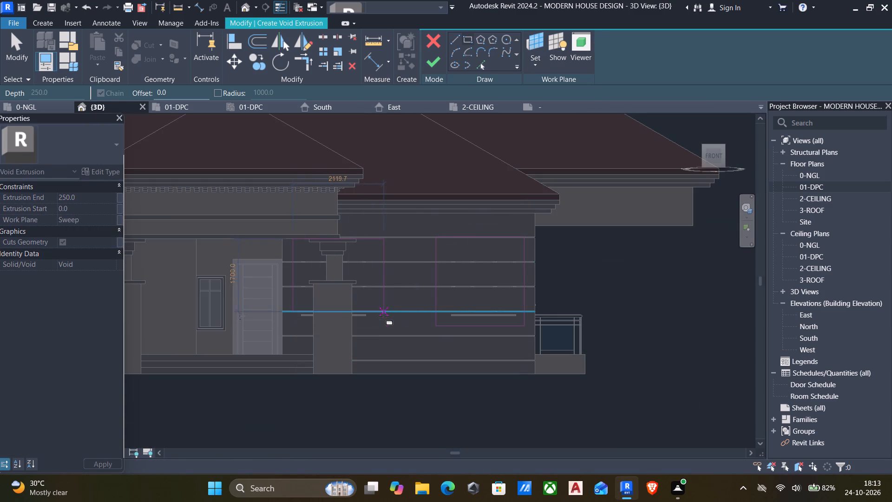
left_click(380, 328)
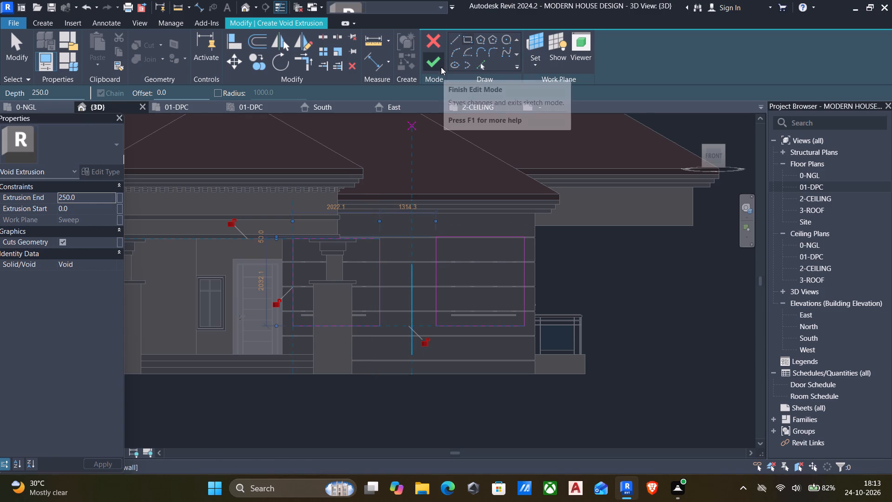
Finish the void extrusion with a depth of 250 and finish the in-place casework model.
left_click(434, 64)
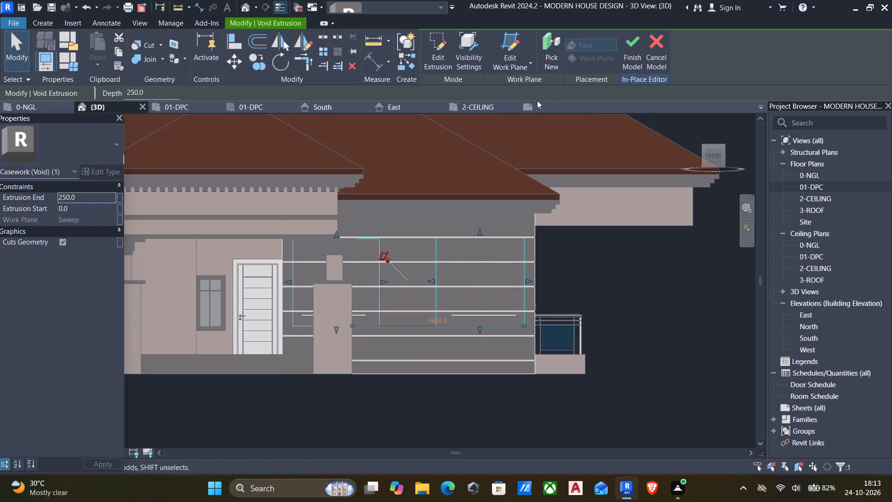
left_click(630, 48)
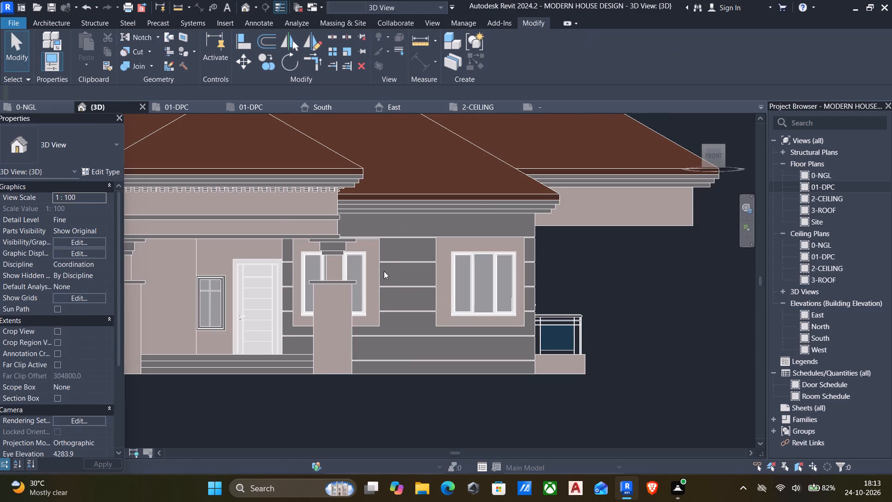
Reopen the in-place casework and open the window void extrusion's sketch for editing.
left_click(374, 272)
left_click(505, 43)
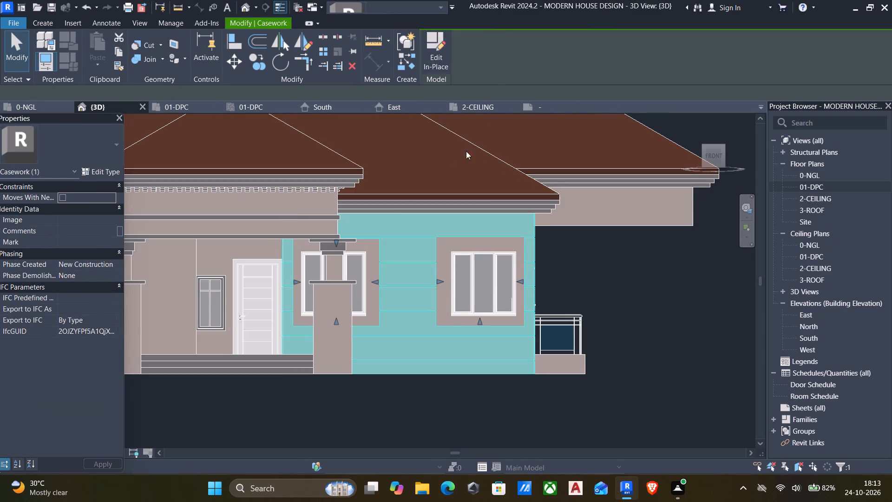
left_click_drag(437, 271, 441, 270)
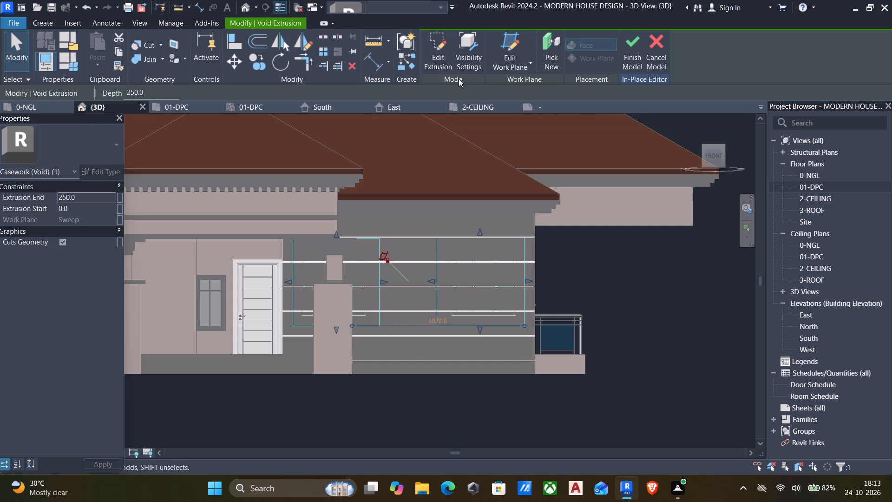
left_click(439, 56)
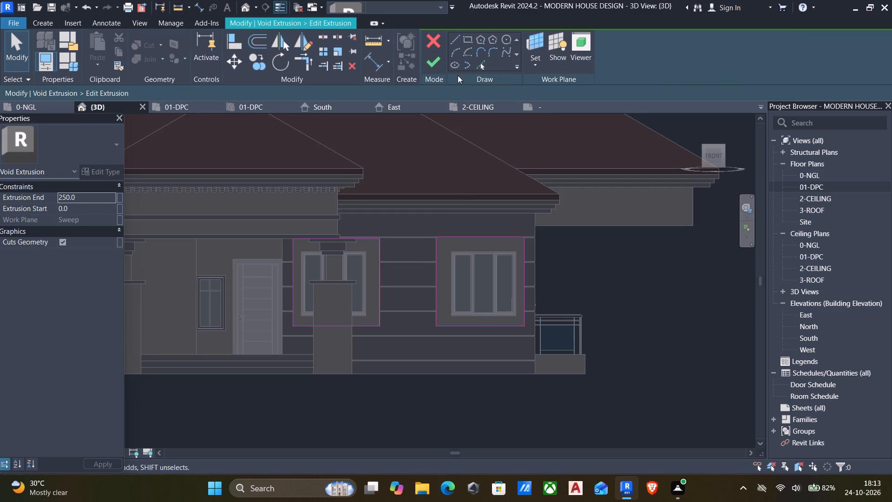
Sketch an inner rectangle 1500 mm high tracing the outer frame of the window nearest the balcony, corner to opposite corner.
left_click(479, 65)
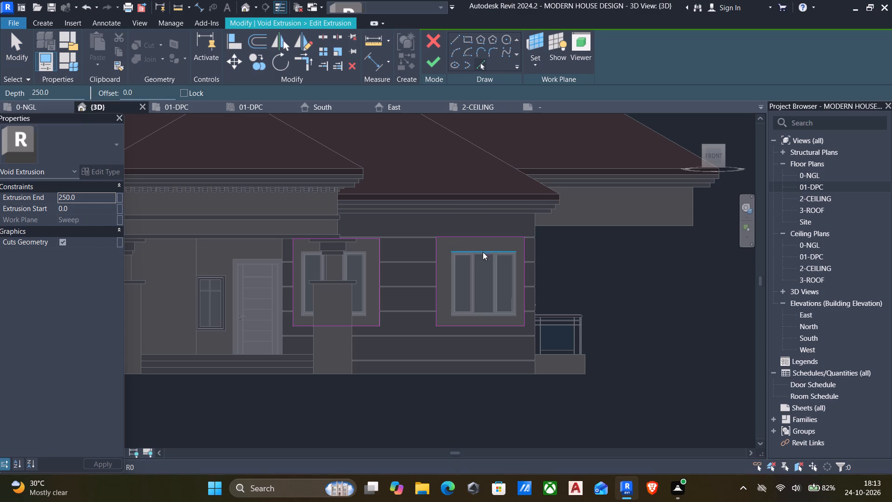
left_click(469, 40)
scroll(484, 235, "up", 4)
scroll(451, 277, "up", 10)
scroll(407, 247, "up", 2)
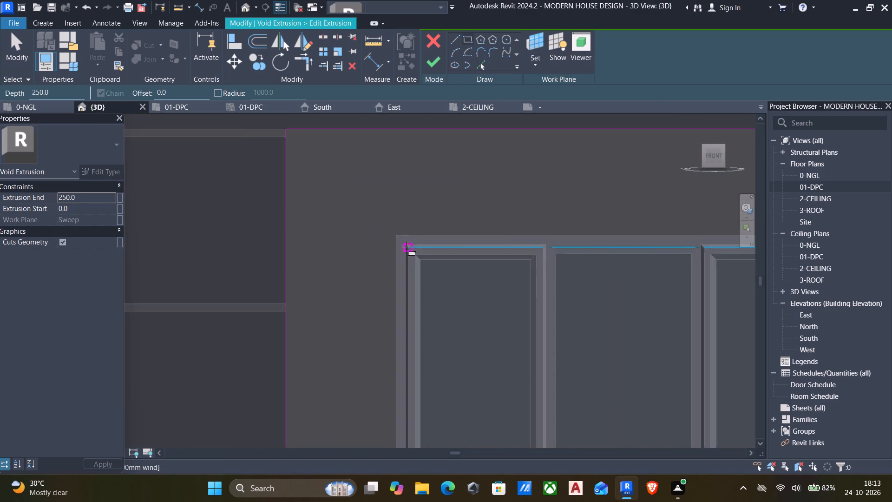
scroll(407, 247, "up", 2)
left_click(386, 228)
scroll(469, 320, "down", 3)
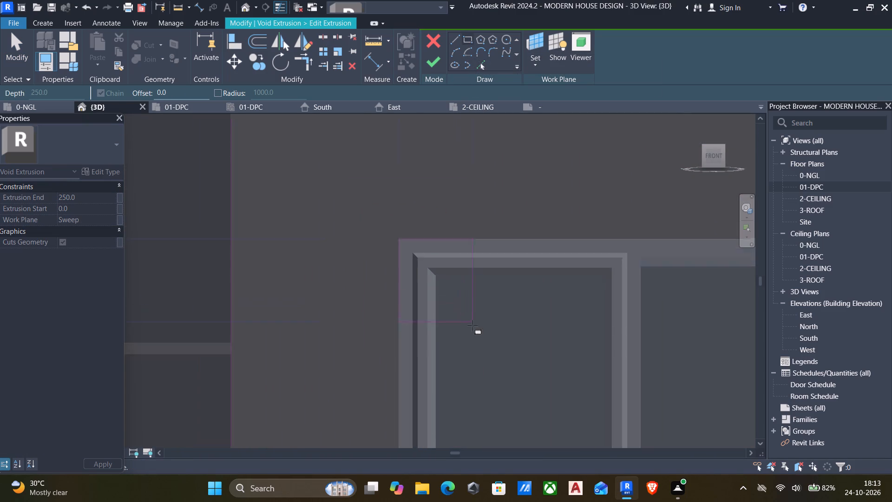
scroll(472, 325, "down", 3)
middle_click_drag(473, 326, 369, 227)
scroll(410, 291, "down", 6)
middle_click_drag(465, 351, 465, 303)
scroll(558, 359, "up", 6)
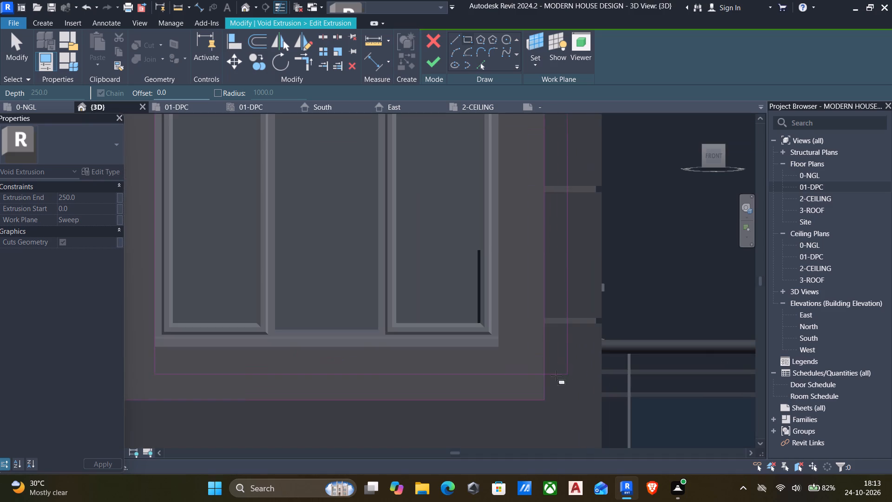
scroll(515, 355, "up", 6)
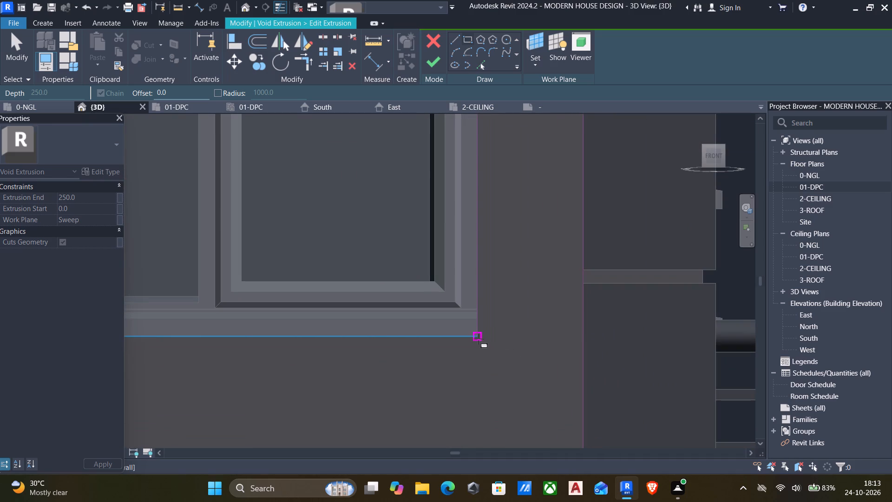
left_click(479, 339)
Sketch an inner rectangle tracing the outer frame of the window behind the porch column, corner to opposite corner.
scroll(475, 348, "down", 7)
middle_click_drag(422, 363, 641, 347)
scroll(661, 347, "down", 7)
middle_click_drag(458, 329, 563, 345)
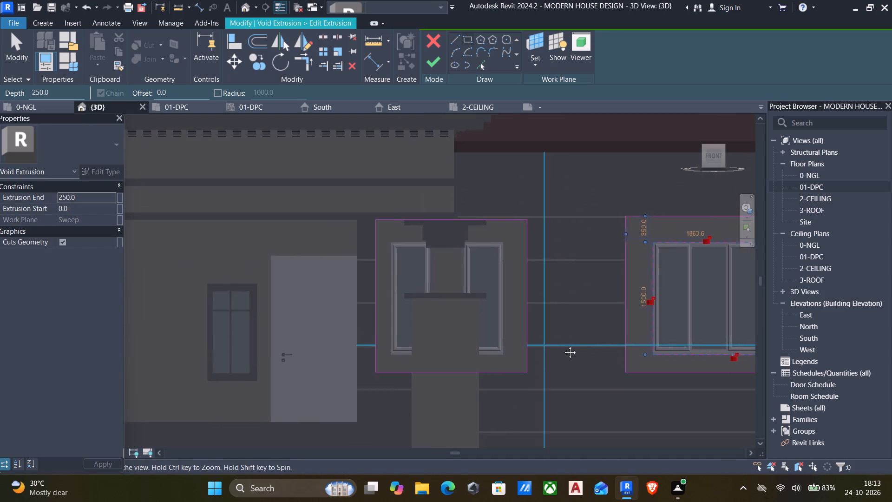
middle_click_drag(563, 345, 565, 346)
scroll(402, 277, "up", 3)
scroll(439, 218, "up", 5)
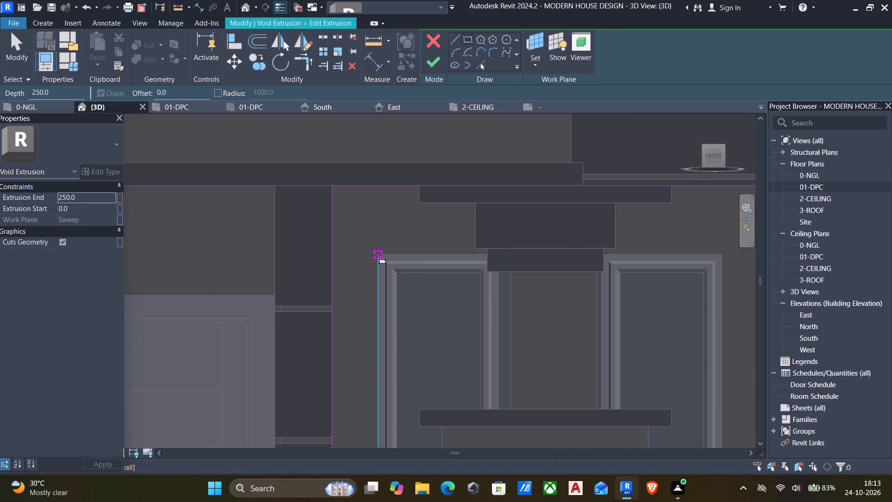
left_click(377, 255)
scroll(451, 295, "down", 5)
middle_click_drag(486, 319, 471, 264)
scroll(585, 396, "up", 4)
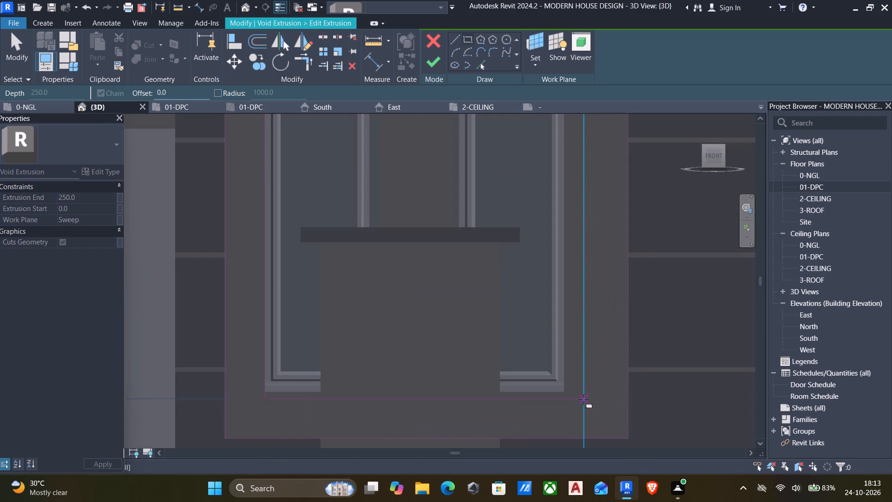
scroll(564, 397, "up", 4)
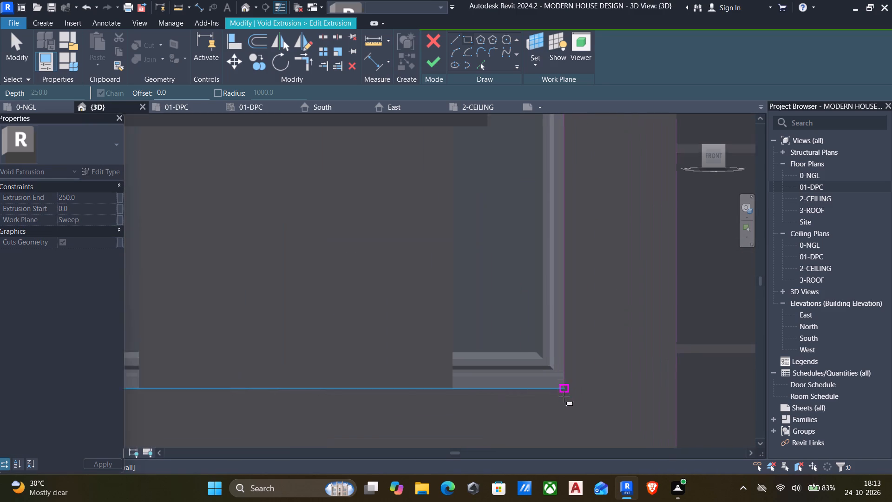
scroll(564, 397, "up", 1)
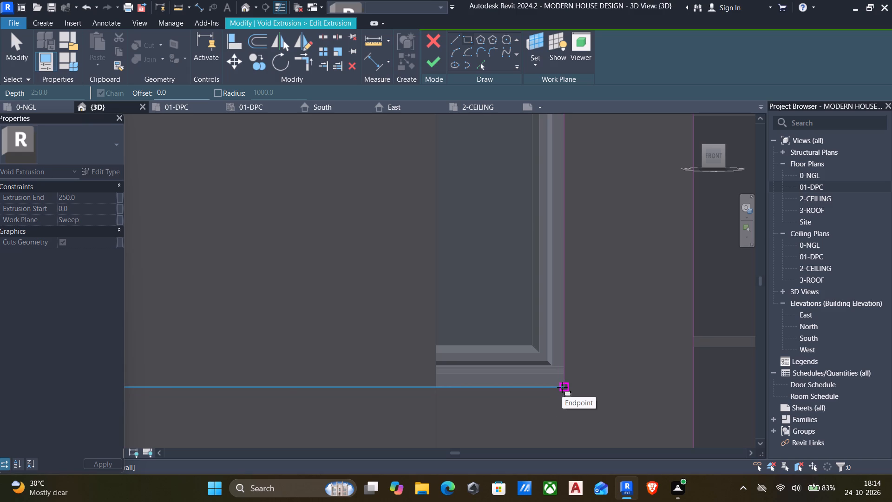
left_click(562, 387)
scroll(590, 380, "down", 12)
middle_click_drag(676, 377, 522, 378)
scroll(512, 381, "down", 5)
key("Escape")
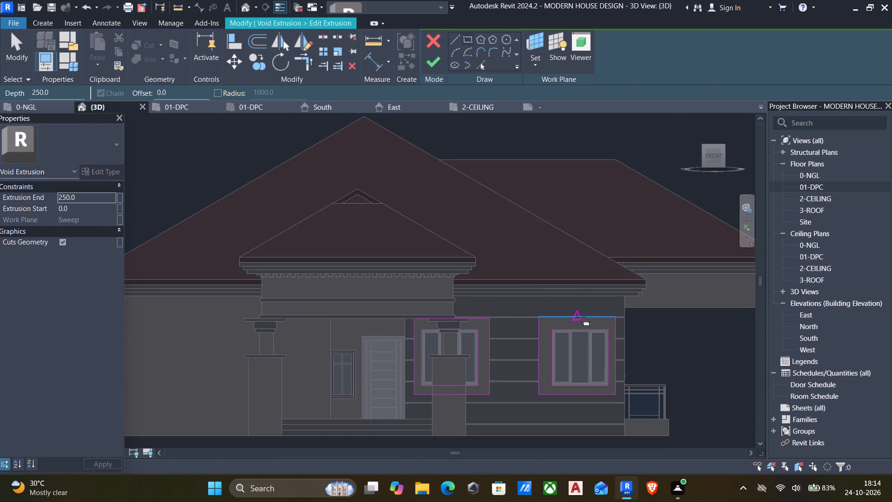
Delete the four outer rectangle lines around the front window nearest the balcony, keeping the rectangle on the window frame.
scroll(582, 317, "up", 4)
key("Escape")
left_click_drag(581, 324, 523, 297)
left_click_drag(519, 294, 517, 289)
left_click_drag(589, 325, 562, 303)
key("Delete")
left_click_drag(526, 333, 489, 322)
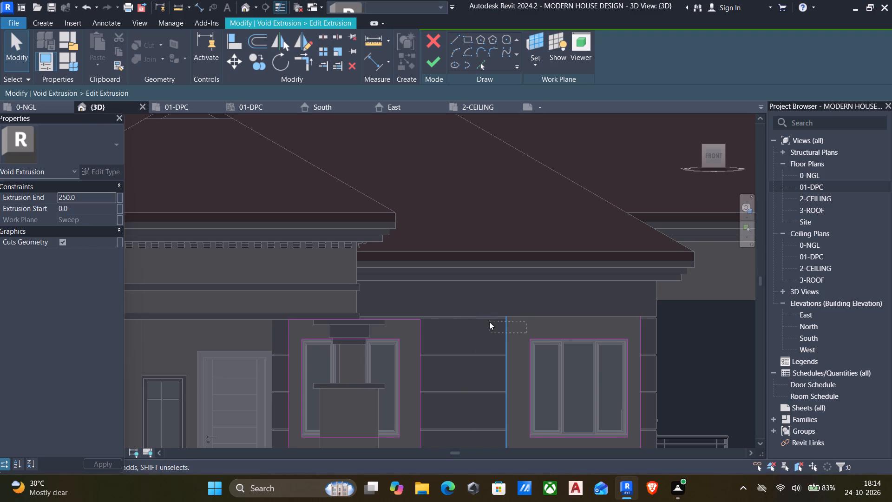
key("Delete")
left_click(638, 362)
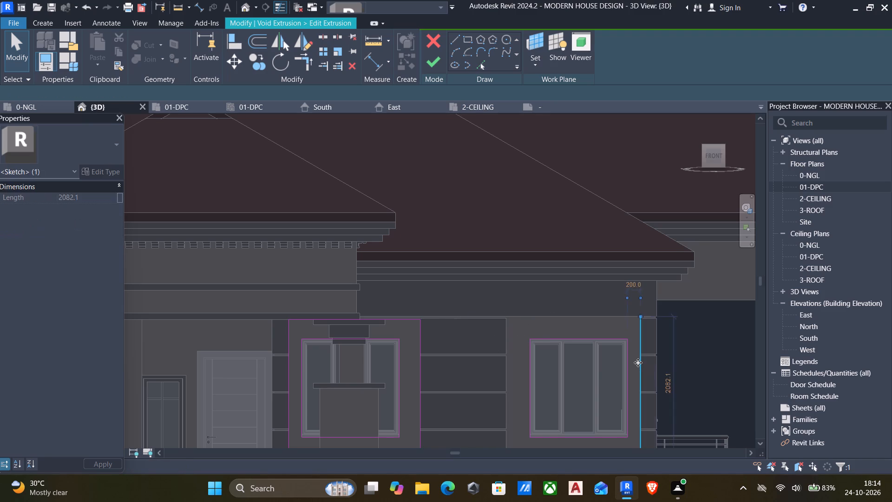
key("Delete")
middle_click_drag(624, 390, 623, 296)
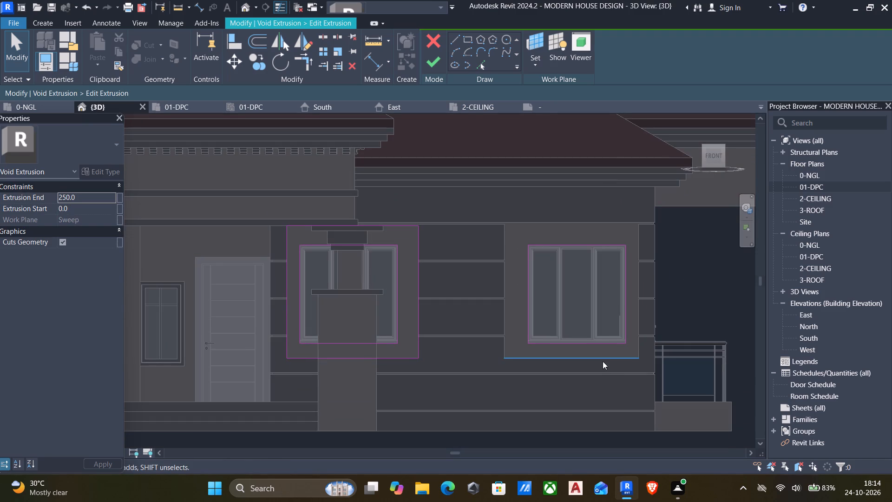
left_click(596, 355)
key("Delete")
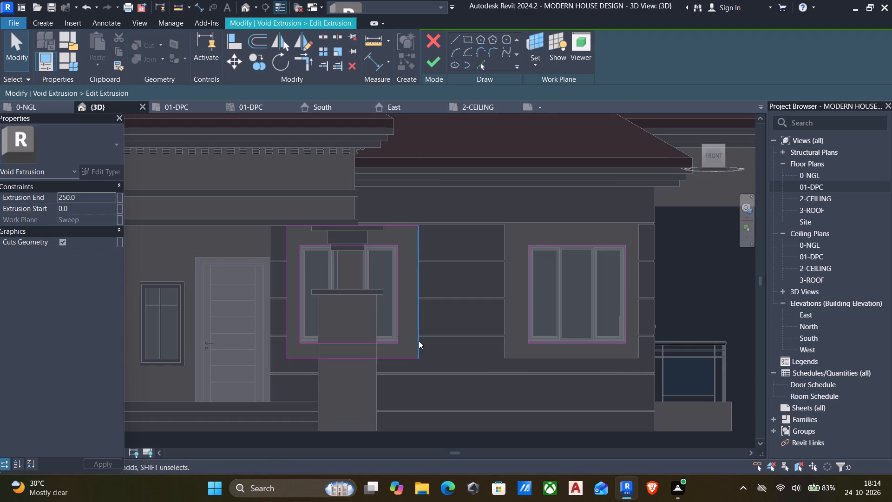
Delete the four outer rectangle lines around the window behind the porch column, keeping its inner rectangle.
left_click(419, 341)
key("Delete")
left_click(393, 358)
key("Delete")
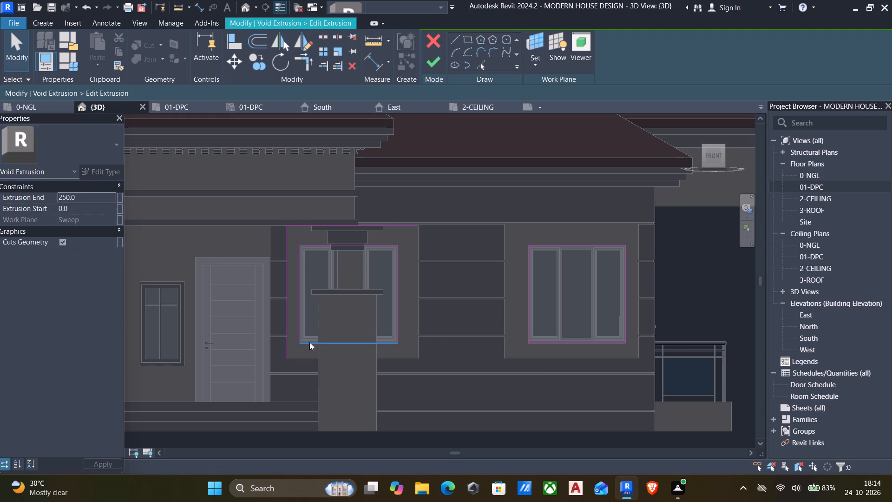
left_click(287, 342)
key("Delete")
left_click(306, 224)
key("Delete")
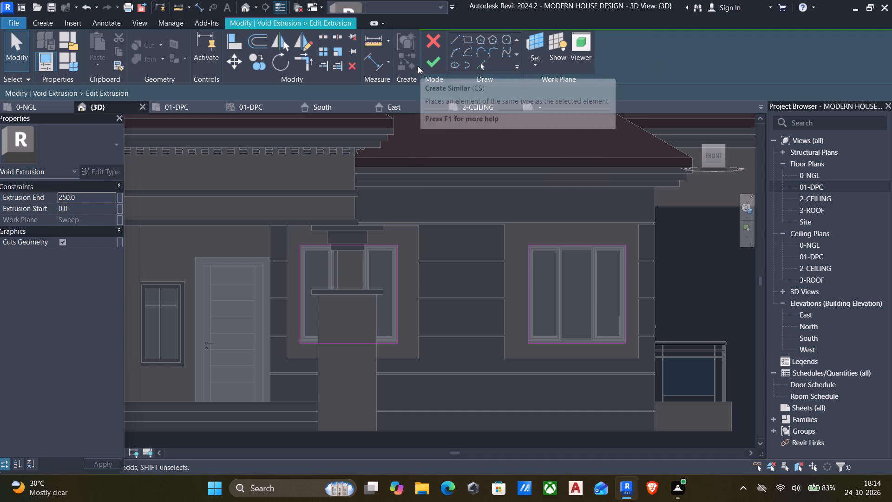
Finish the edited void extrusion sketch and finish the in-place casework model.
left_click(431, 57)
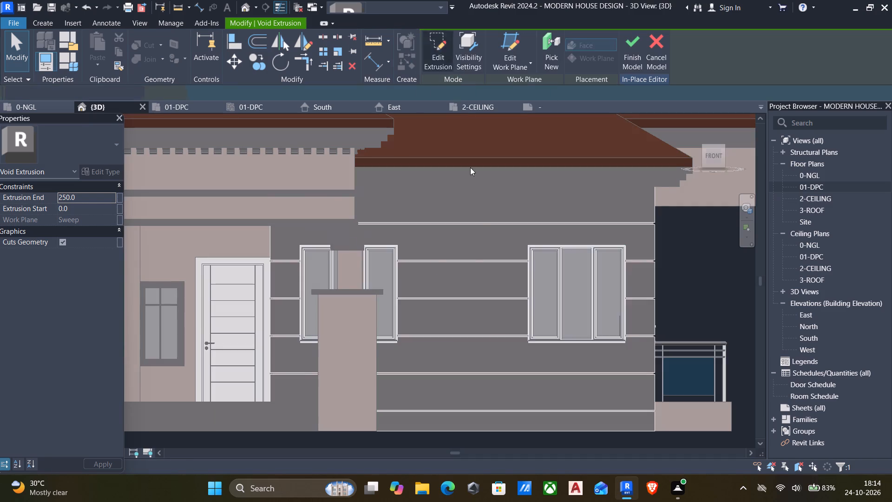
scroll(482, 315, "down", 1)
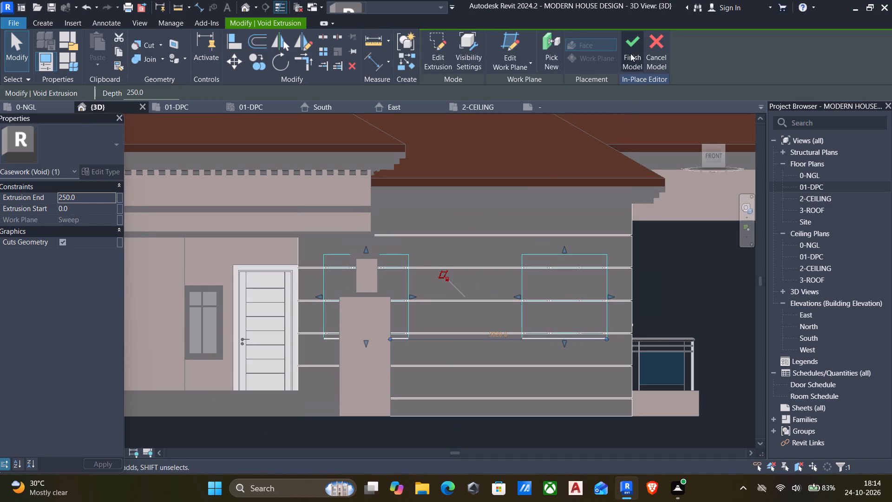
left_click(630, 53)
Reopen the banded in-place casework for editing, working from the side wall next to the balcony.
middle_click_drag(610, 201, 576, 214, "shift")
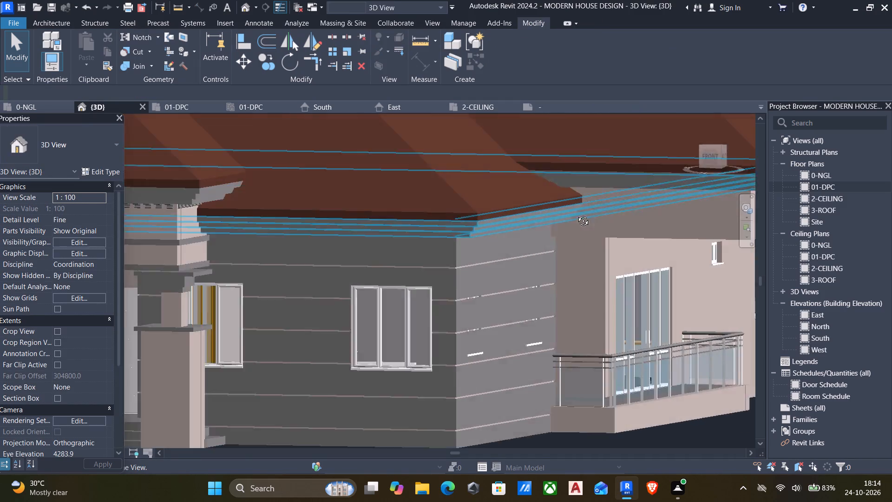
middle_click_drag(576, 214, 531, 244, "shift")
middle_click_drag(416, 316, 687, 247)
middle_click_drag(686, 269, 682, 270, "shift")
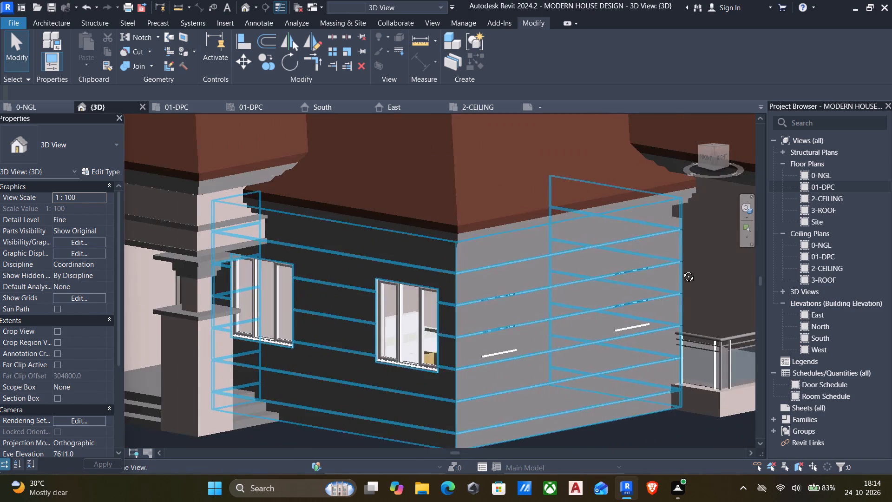
middle_click_drag(682, 270, 603, 251, "shift")
middle_click_drag(603, 251, 815, 273)
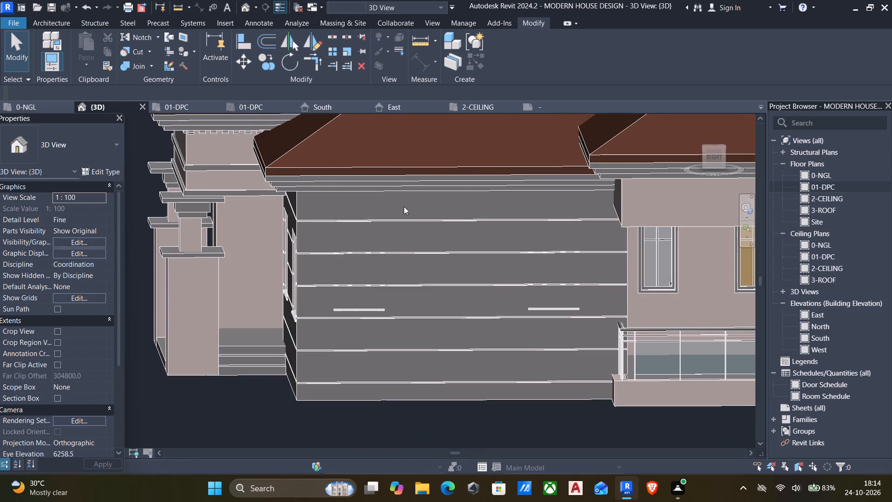
left_click(364, 223)
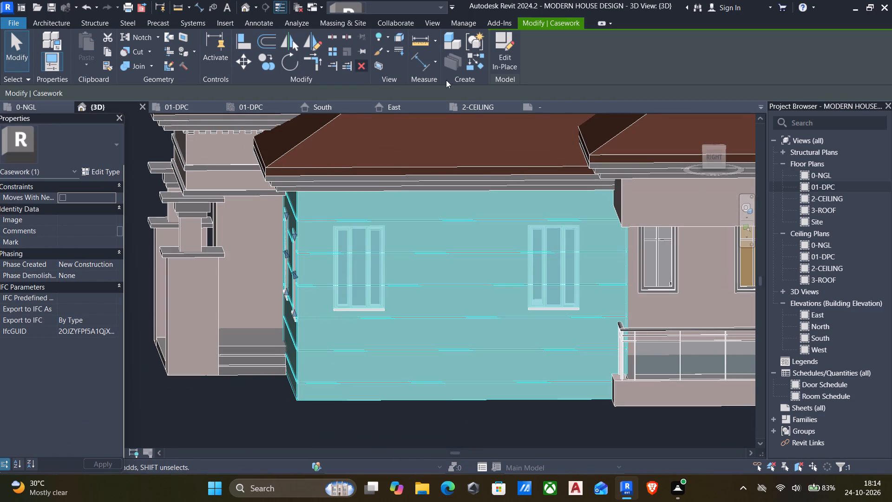
left_click(496, 63)
Start a void extrusion and pick the outer face of the side wall's cladding as its work plane.
left_click(41, 31)
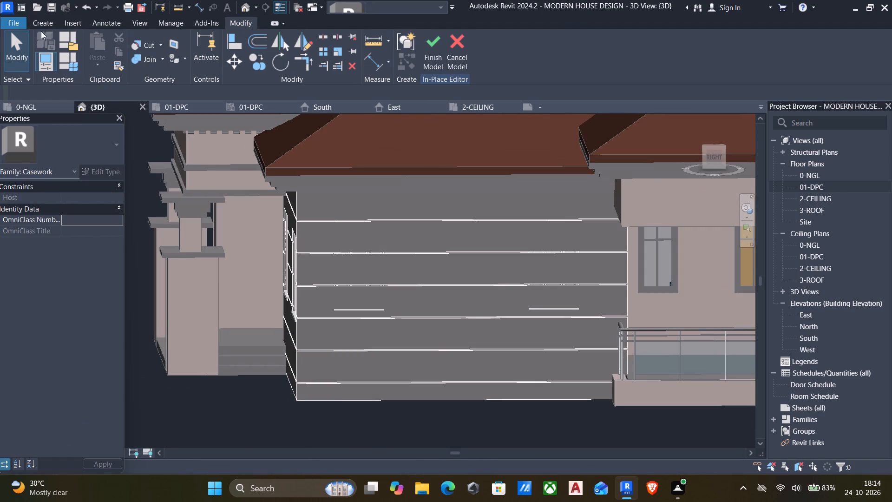
left_click(358, 227)
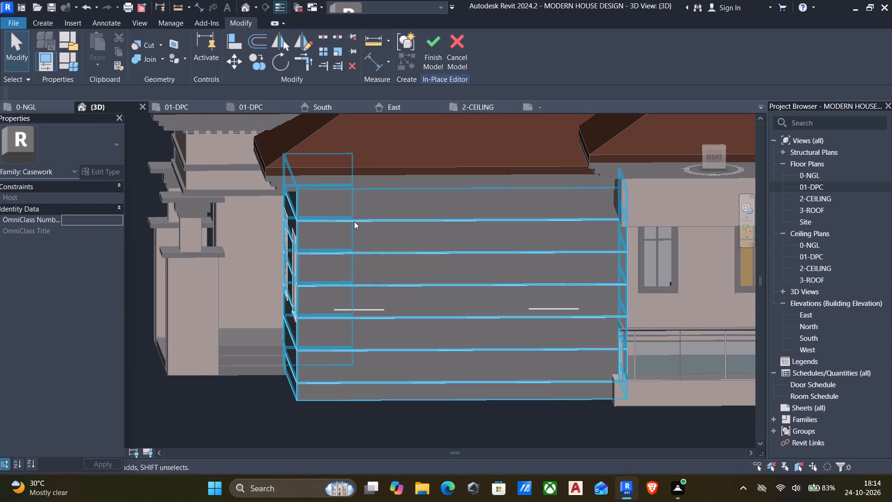
left_click(354, 221)
left_click(50, 22)
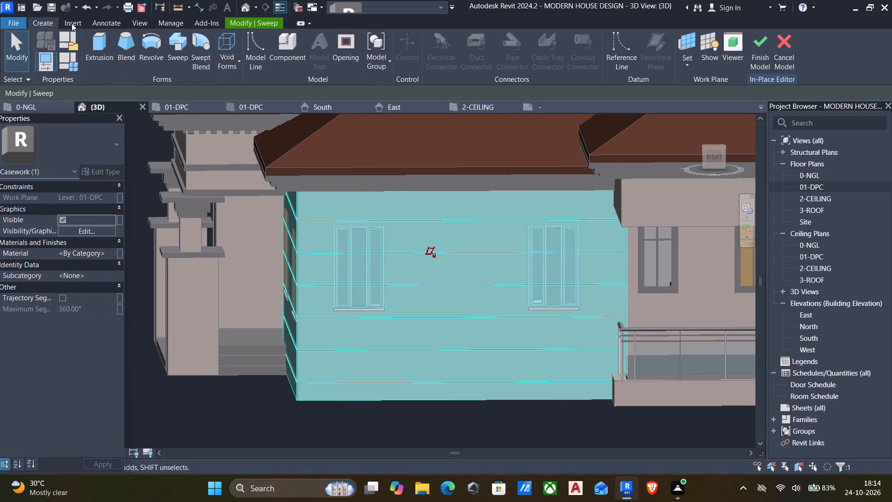
left_click(220, 44)
left_click(240, 84)
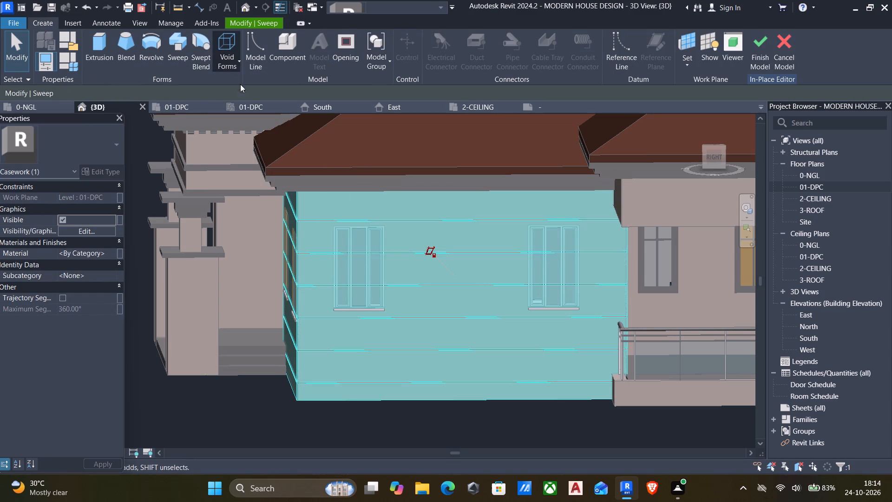
left_click(538, 58)
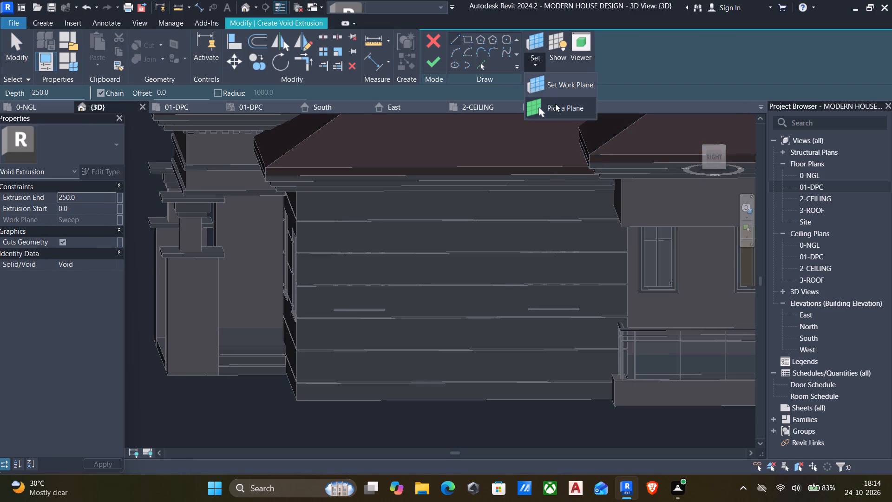
left_click(555, 104)
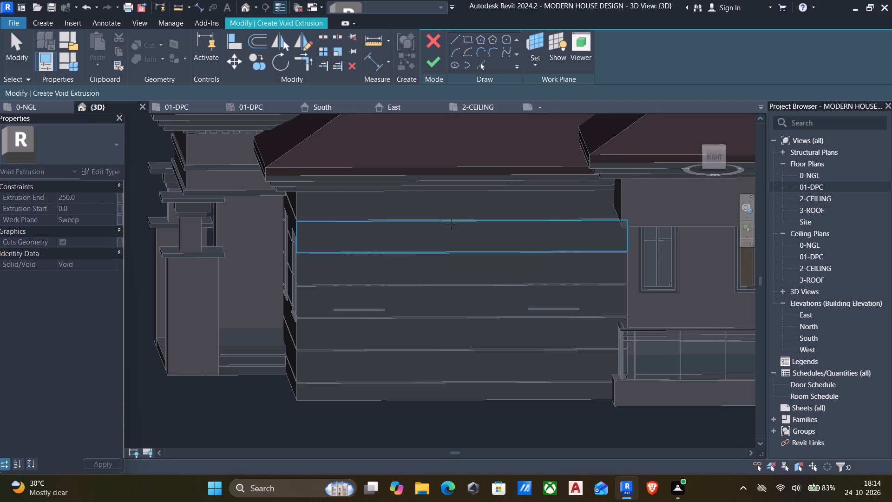
left_click(450, 224)
Sketch a void rectangle about 1800 by 2000 mm around the side wall's window nearest the porch, starting near the top groove.
left_click(711, 159)
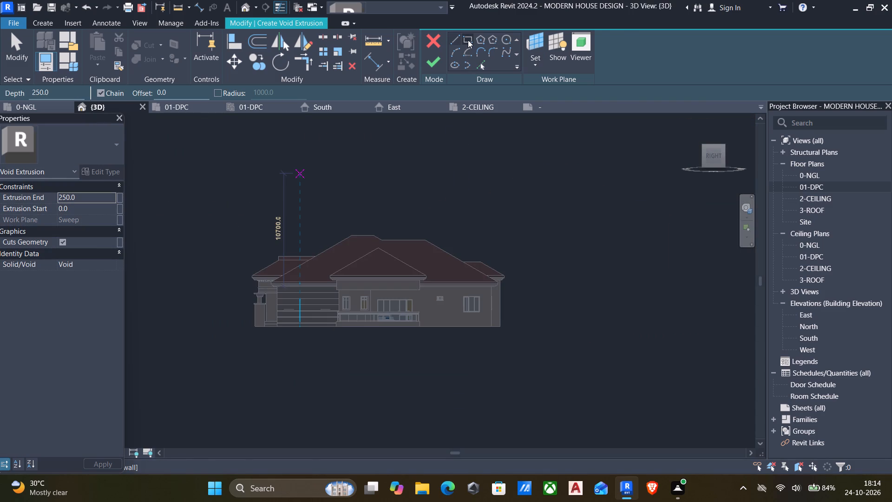
left_click(468, 40)
scroll(265, 307, "up", 13)
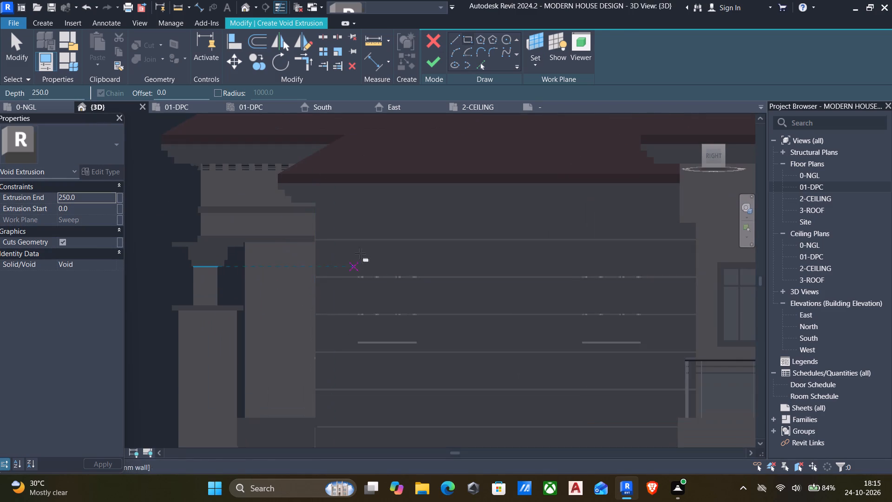
left_click(331, 244)
left_click(449, 370)
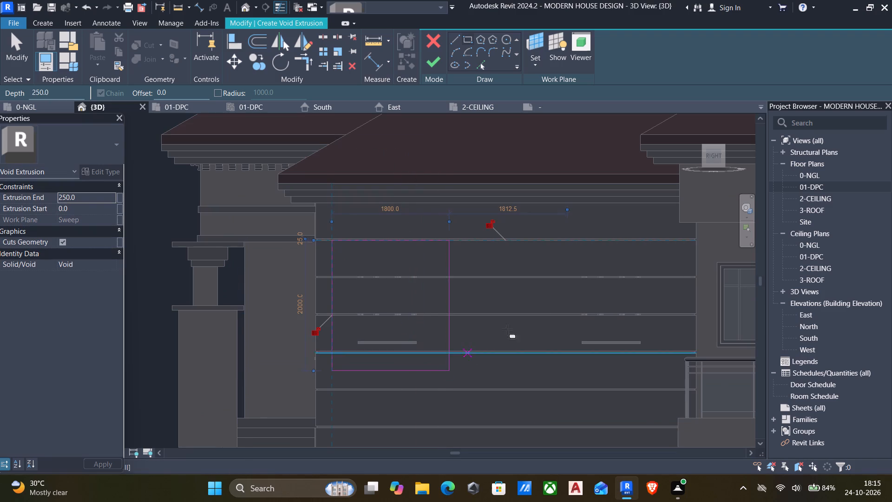
Sketch a second void rectangle about 1725 by 2025 mm around the side wall's other window, level with the first one's bottom.
left_click(554, 238)
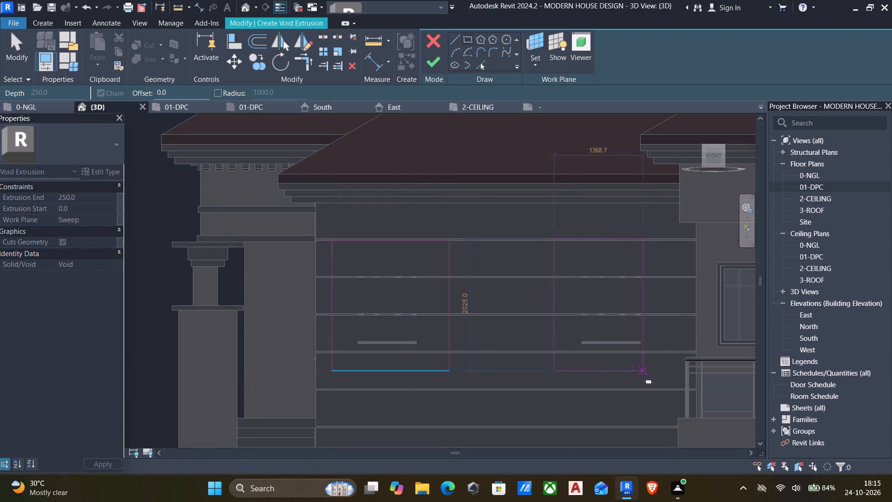
left_click(666, 373)
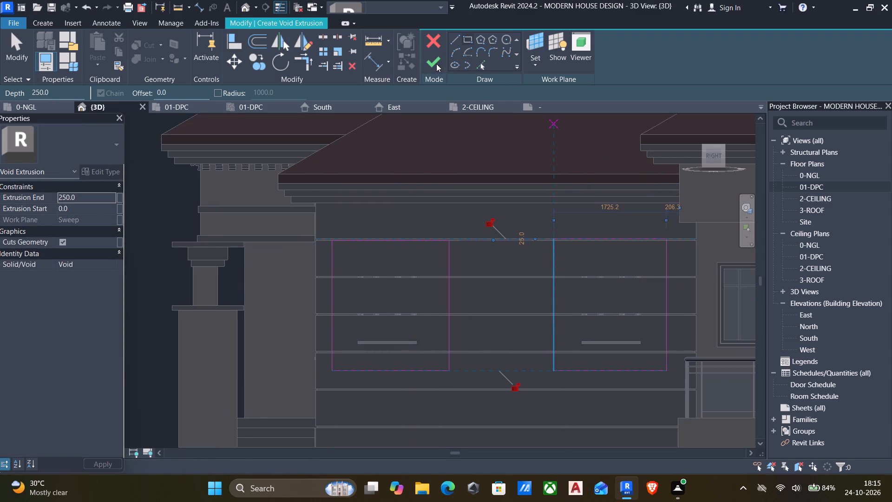
Finish the side wall's void extrusion with a depth of 250 and finish the in-place casework model.
left_click(436, 64)
scroll(523, 287, "down", 1)
left_click(630, 59)
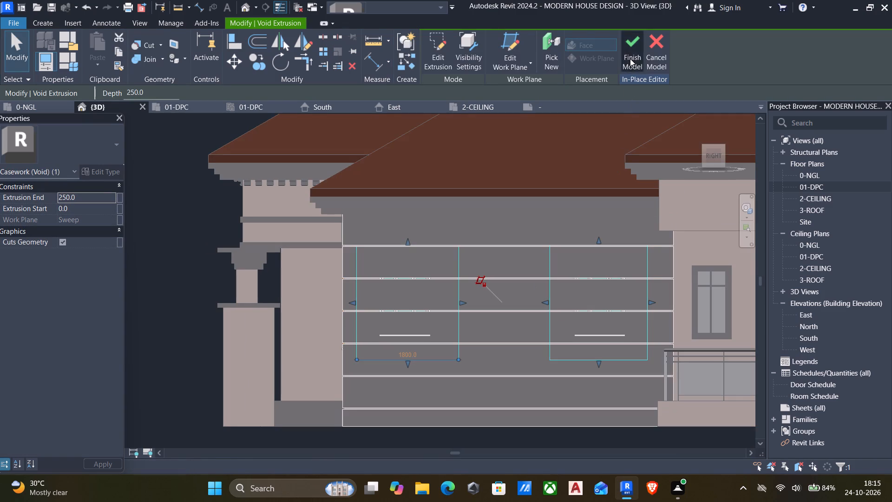
Reopen the living room's cladding for in-place editing and open the side wall's void extrusion sketch.
middle_click_drag(600, 216, 538, 243, "shift")
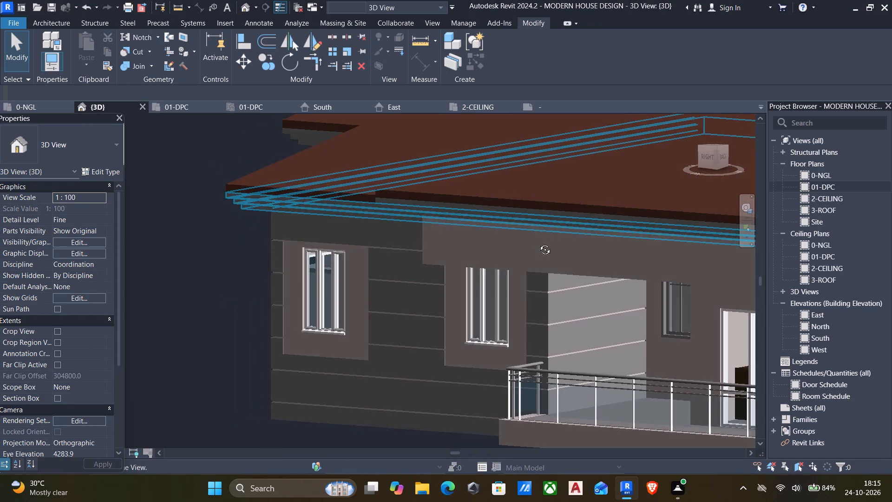
middle_click_drag(538, 243, 597, 276, "shift")
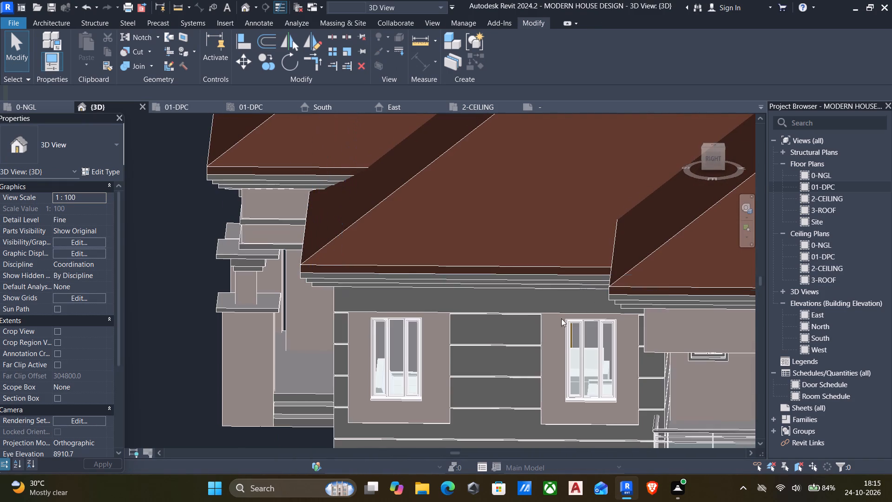
left_click(447, 367)
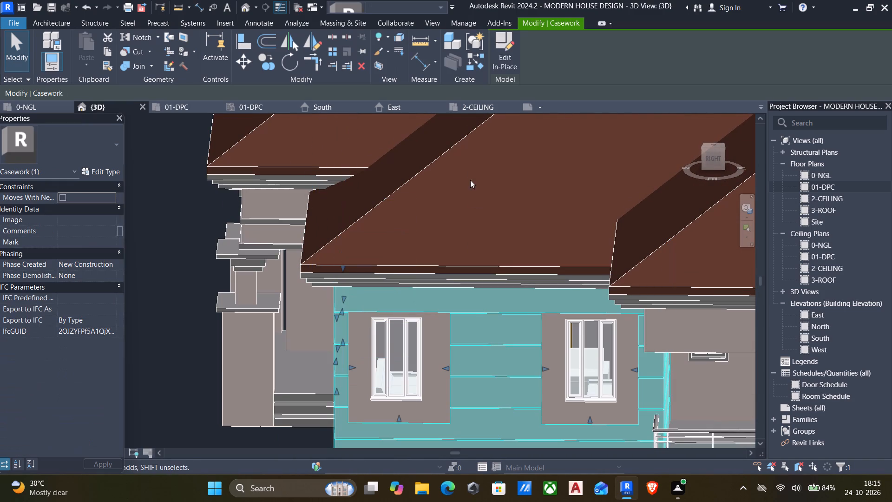
left_click(497, 64)
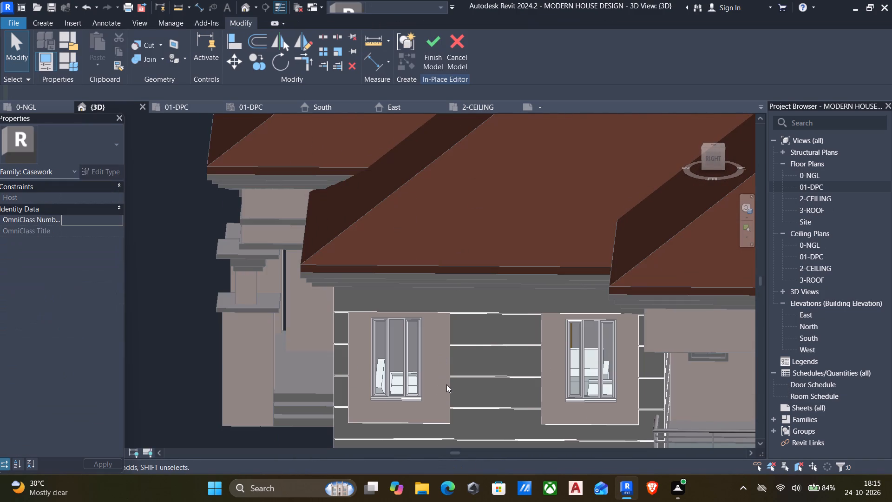
left_click(446, 384)
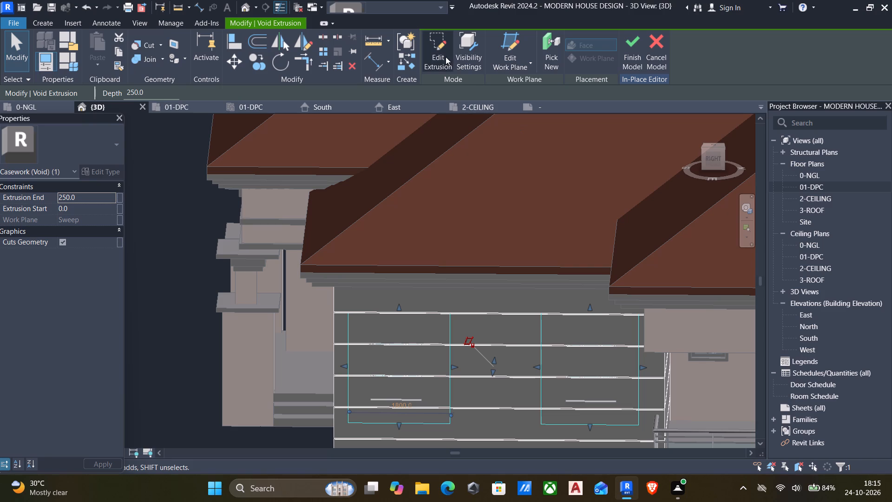
left_click(427, 53)
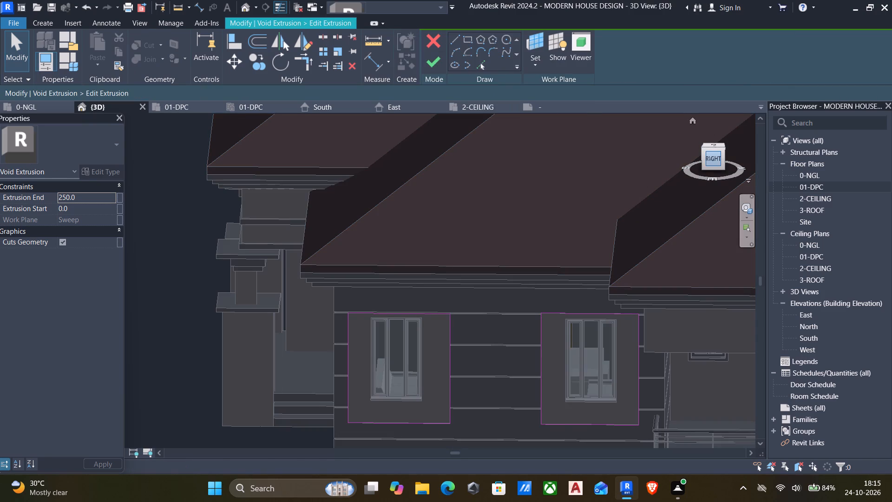
Sketch a void rectangle matching the outer frame of the side wall's window nearest the porch, corner to corner.
left_click(713, 157)
scroll(275, 331, "up", 5)
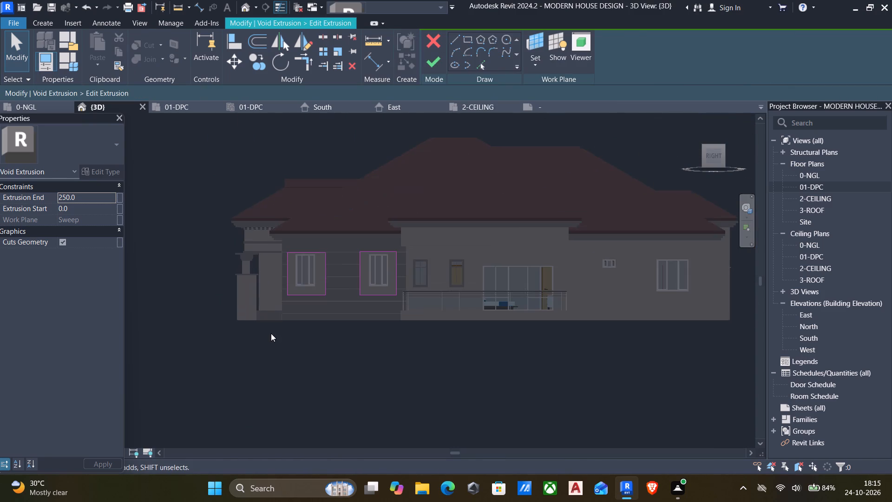
scroll(271, 354, "up", 3)
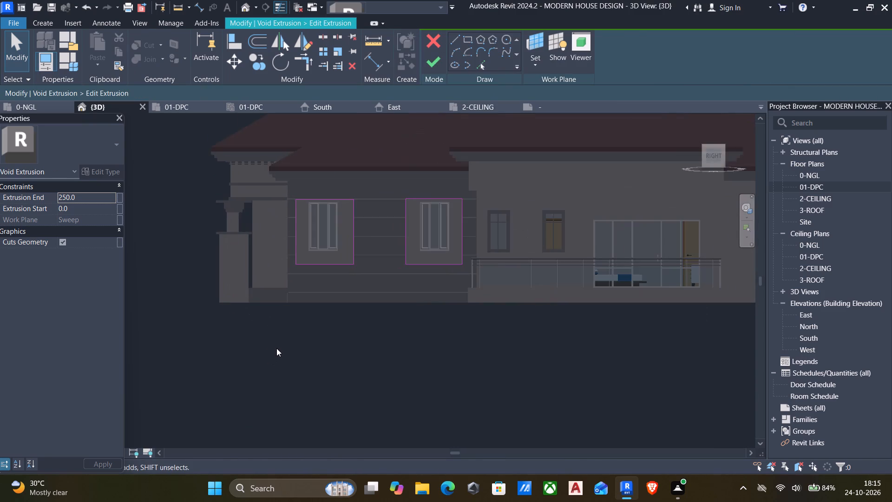
middle_click_drag(276, 346, 383, 392)
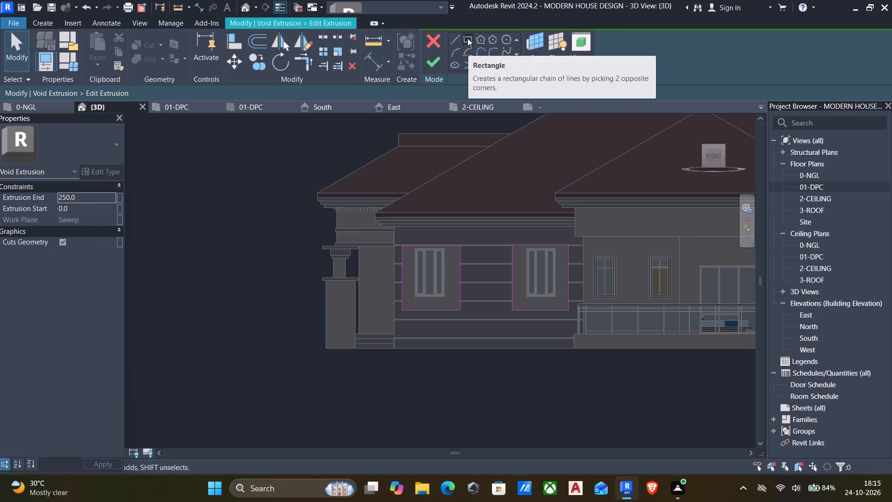
left_click(467, 38)
scroll(434, 225, "up", 5)
scroll(406, 270, "up", 14)
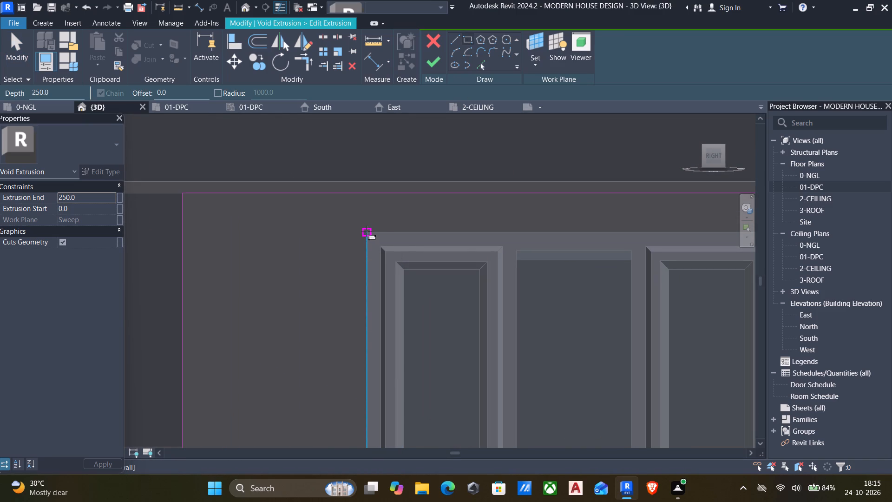
left_click(367, 231)
middle_click_drag(470, 317, 451, 242)
scroll(469, 278, "down", 7)
middle_click_drag(515, 326, 522, 255)
middle_click_drag(598, 356, 568, 307)
scroll(567, 343, "up", 7)
middle_click_drag(576, 399, 571, 273)
left_click(571, 321)
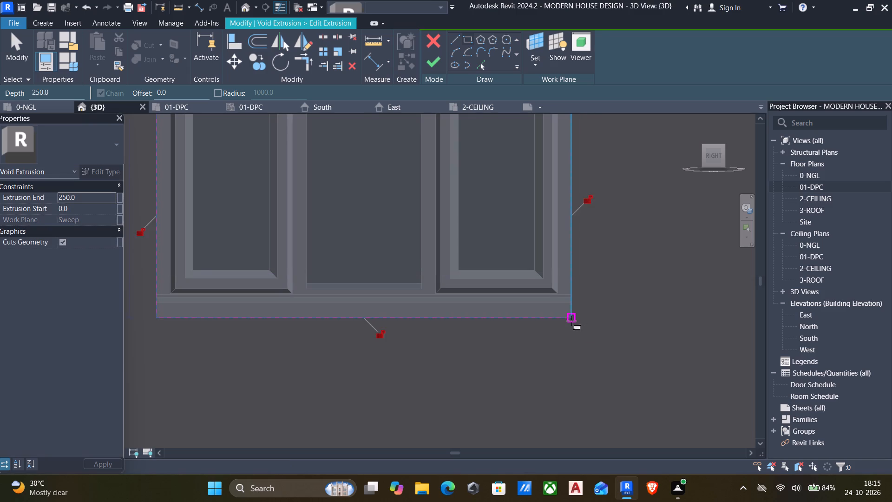
Sketch a 900 by 1500 mm void rectangle matching the outer frame of the side wall's other window.
scroll(576, 324, "down", 7)
middle_click_drag(600, 335, 271, 348)
scroll(268, 348, "down", 6)
scroll(442, 232, "up", 5)
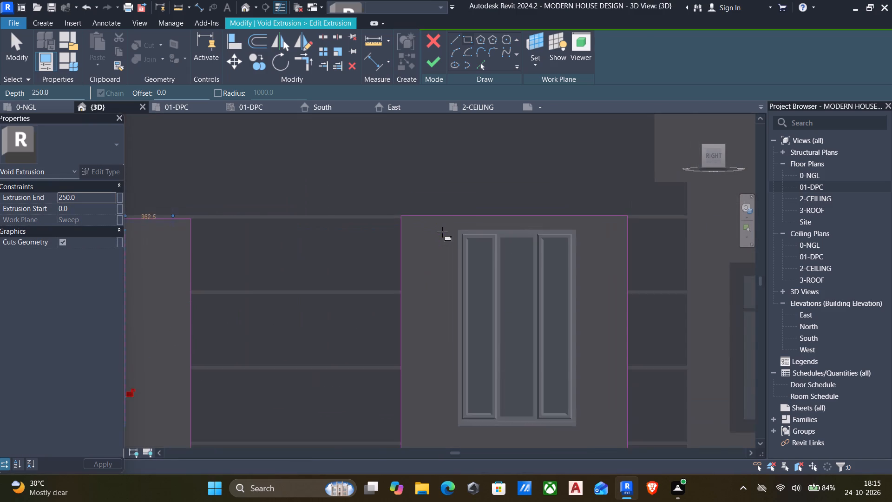
scroll(442, 231, "up", 6)
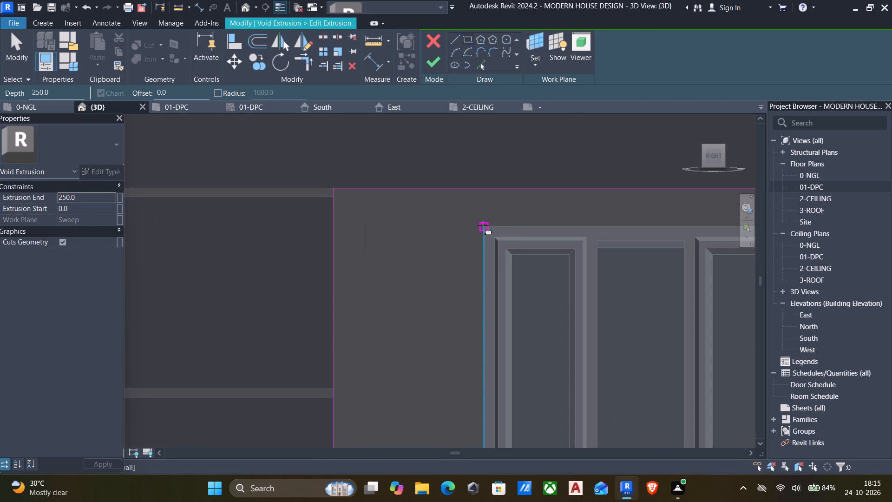
left_click(483, 225)
middle_click_drag(545, 312, 462, 218)
scroll(462, 218, "down", 7)
middle_click_drag(526, 289, 507, 233)
scroll(556, 321, "up", 2)
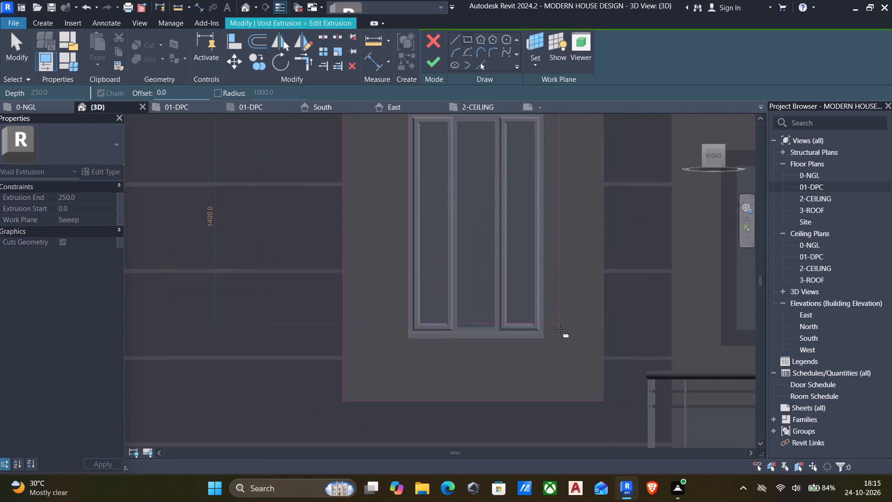
scroll(560, 329, "up", 5)
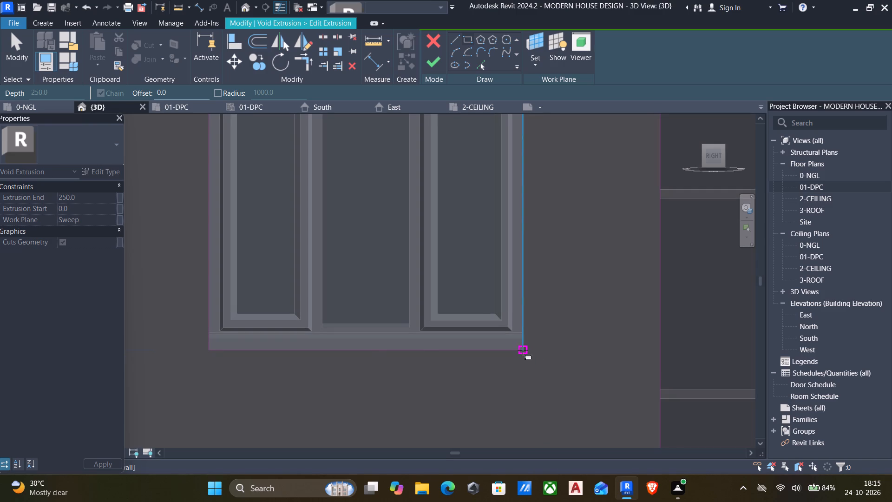
left_click(523, 350)
scroll(564, 347, "down", 13)
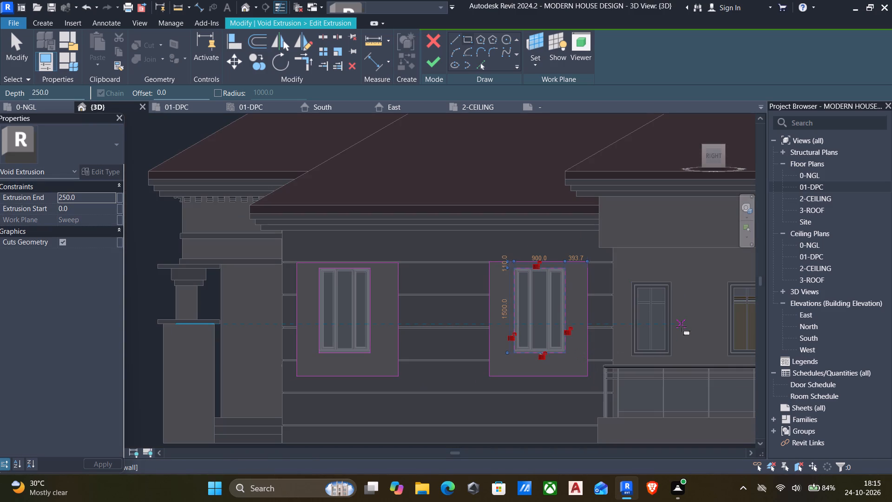
key("Escape")
key("Escape")
Delete the four lines of the larger rectangle around the side wall's window farther from the porch.
left_click_drag(603, 334, 580, 336)
key("Delete")
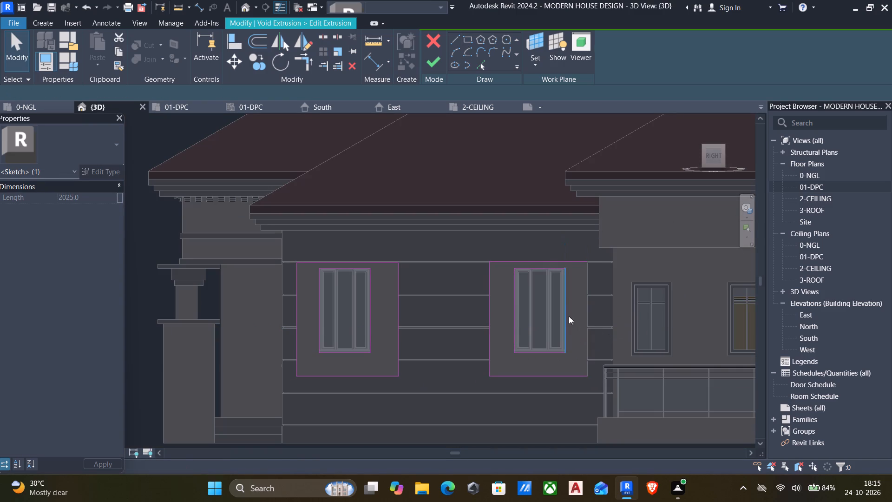
left_click_drag(580, 404, 551, 371)
key("Delete")
left_click_drag(501, 366, 497, 368)
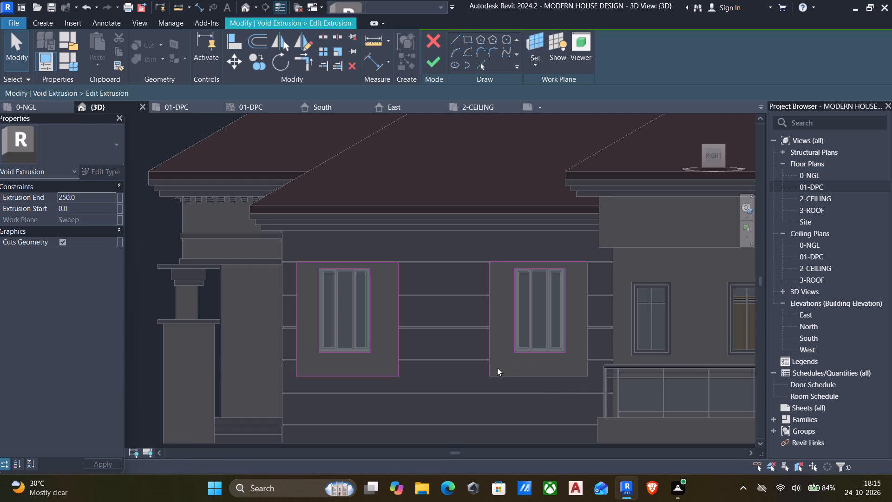
left_click_drag(497, 368, 431, 363)
key("Delete")
scroll(498, 262, "up", 3)
left_click_drag(497, 275, 489, 259)
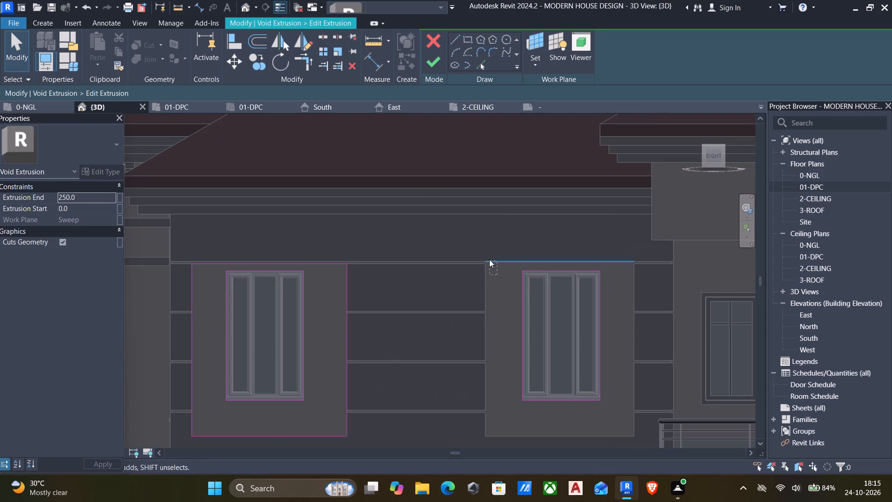
left_click_drag(489, 259, 480, 250)
key("Delete")
Delete the four lines of the larger rectangle around the side wall's window nearest the porch.
left_click_drag(358, 339, 340, 319)
key("Delete")
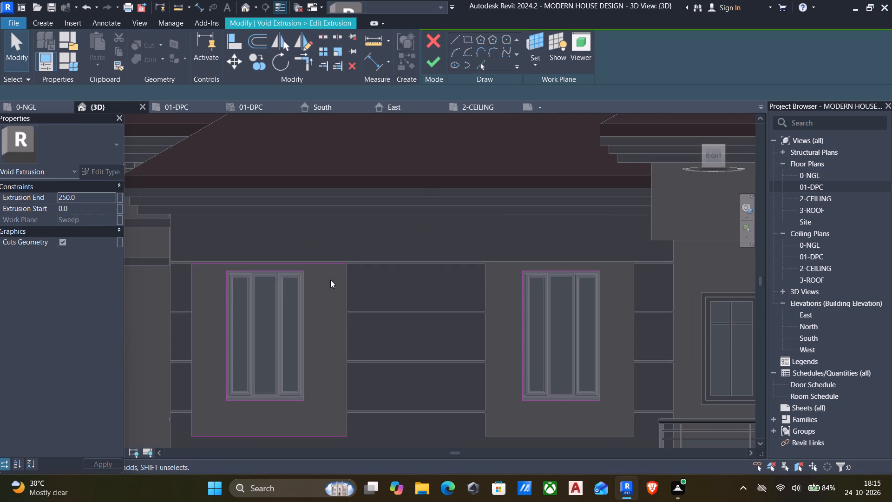
left_click_drag(351, 275, 323, 228)
key("Delete")
middle_click_drag(415, 347, 536, 221)
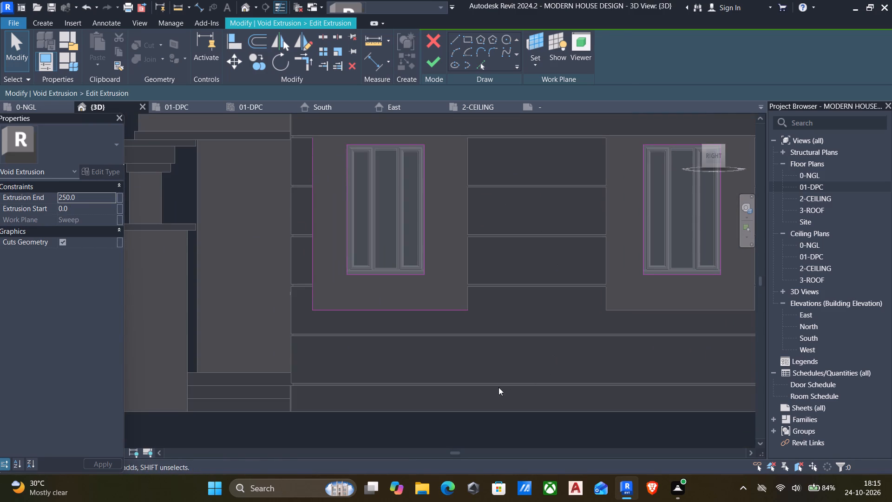
left_click_drag(496, 387, 446, 290)
key("Delete")
left_click_drag(338, 340, 275, 299)
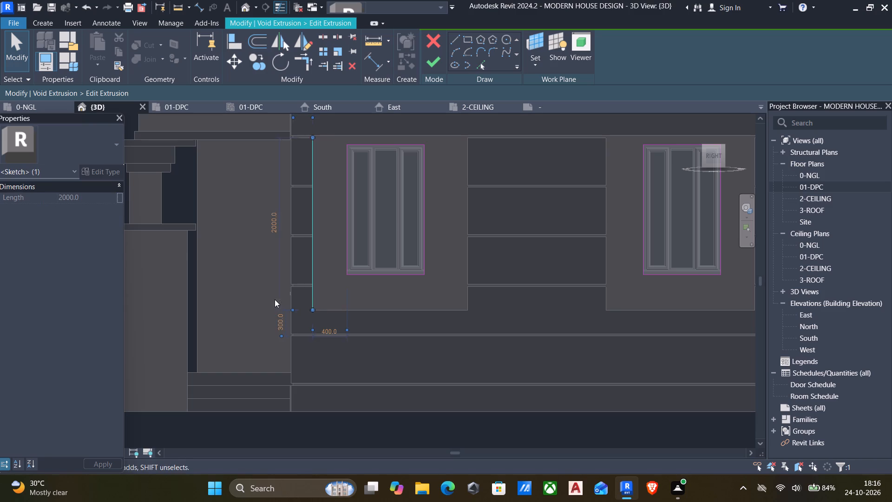
key("Delete")
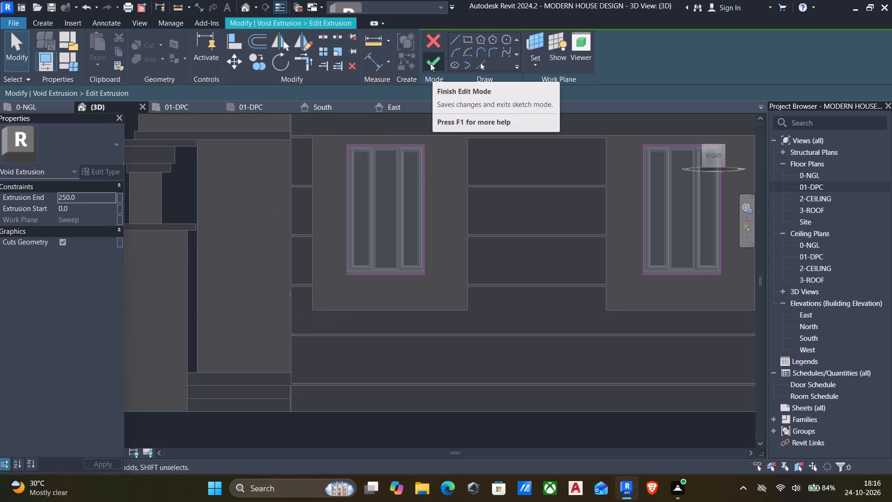
Finish the side wall's revised void sketch and finish the in-place casework model.
left_click(430, 63)
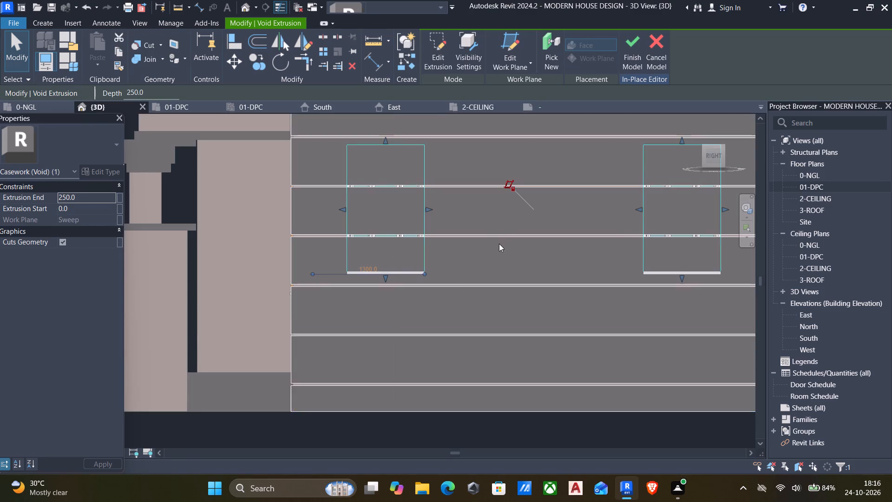
scroll(504, 250, "down", 3)
left_click(632, 46)
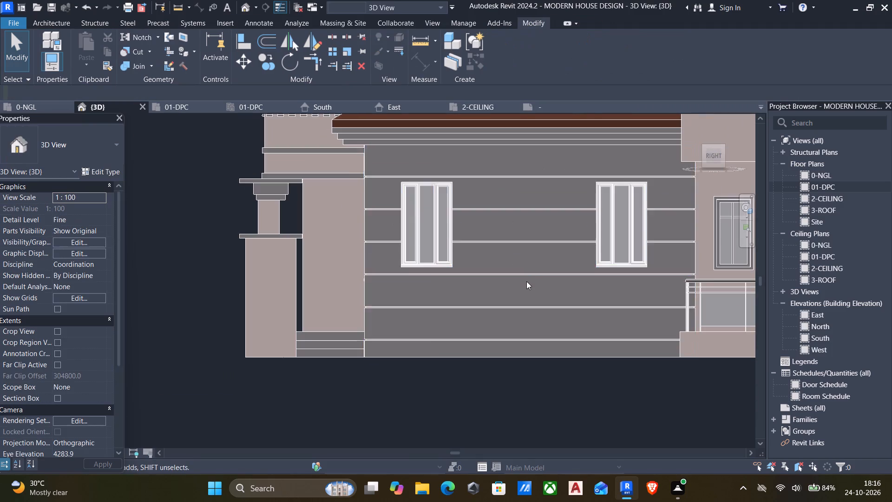
Examine the cladding's window cut-outs on the front and side walls and the rest of the house's exterior from all sides.
scroll(526, 284, "down", 3)
middle_click_drag(529, 291, 604, 301, "shift")
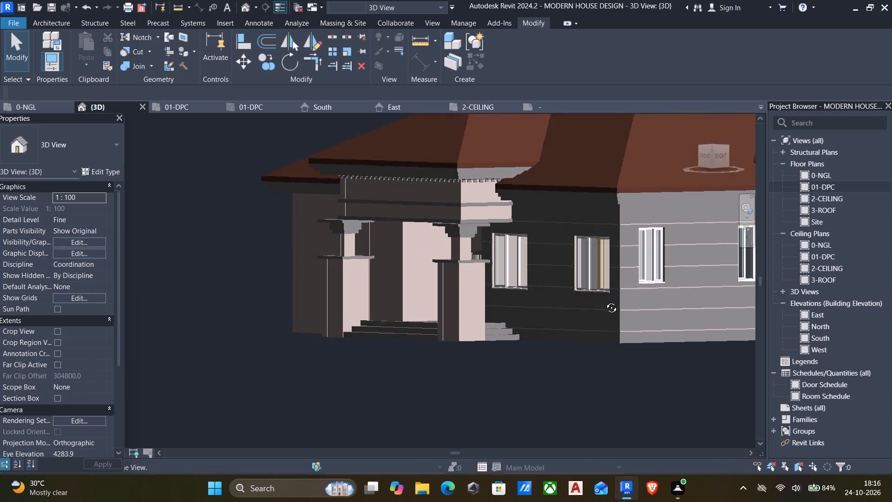
middle_click_drag(604, 301, 628, 302, "shift")
scroll(622, 302, "down", 5)
middle_click_drag(510, 329, 310, 343)
middle_click_drag(333, 352, 368, 365, "shift")
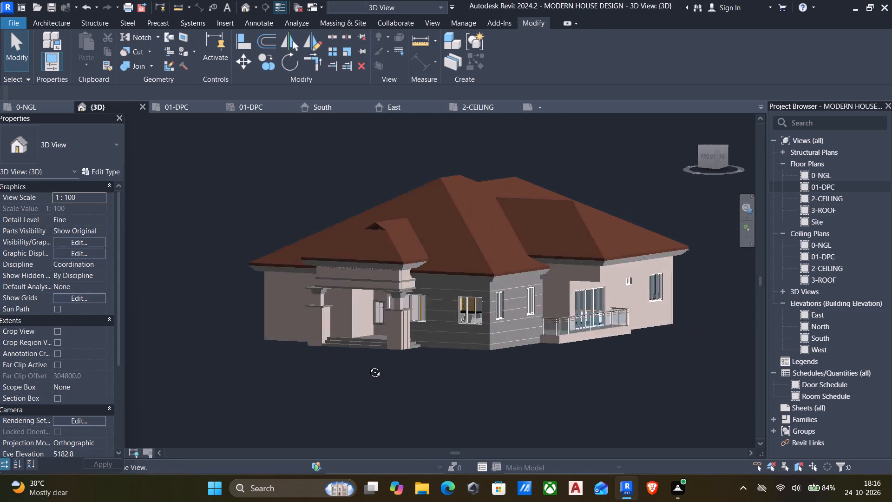
middle_click_drag(368, 365, 361, 369, "shift")
middle_click_drag(446, 375, 474, 321)
middle_click_drag(470, 325, 447, 350)
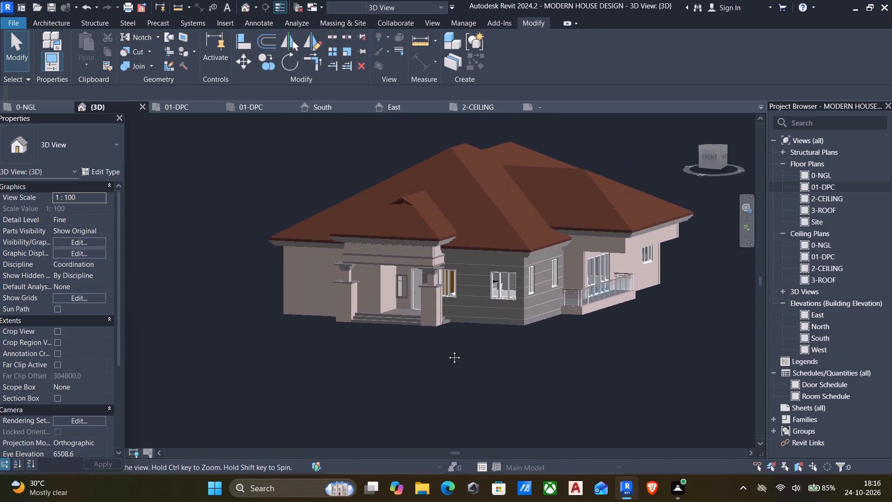
middle_click_drag(447, 350, 447, 353)
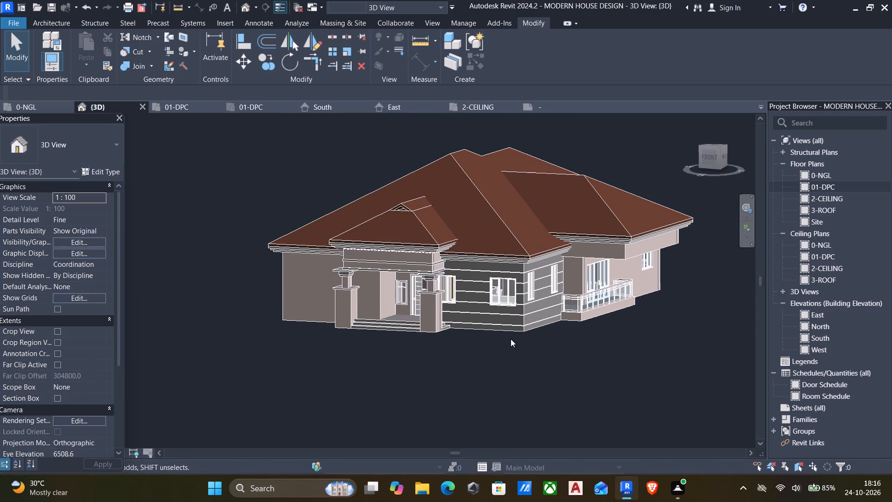
middle_click_drag(493, 349, 506, 321)
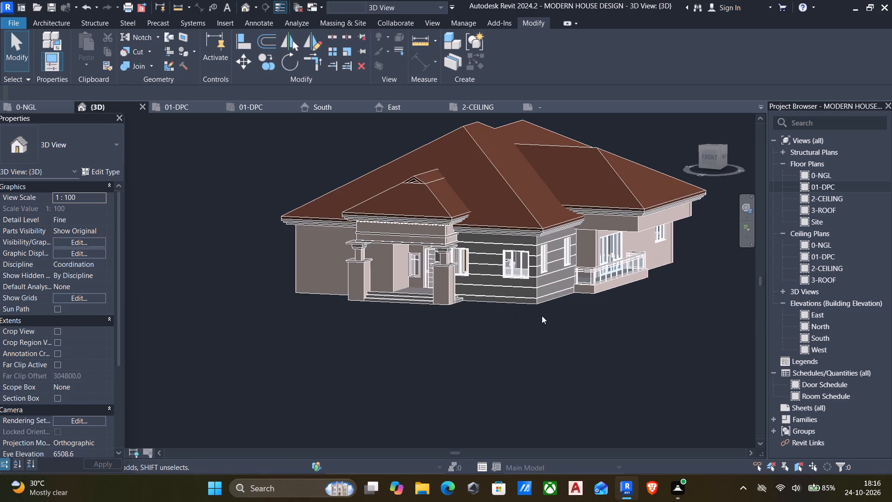
scroll(542, 316, "up", 3)
middle_click_drag(533, 340, 531, 361)
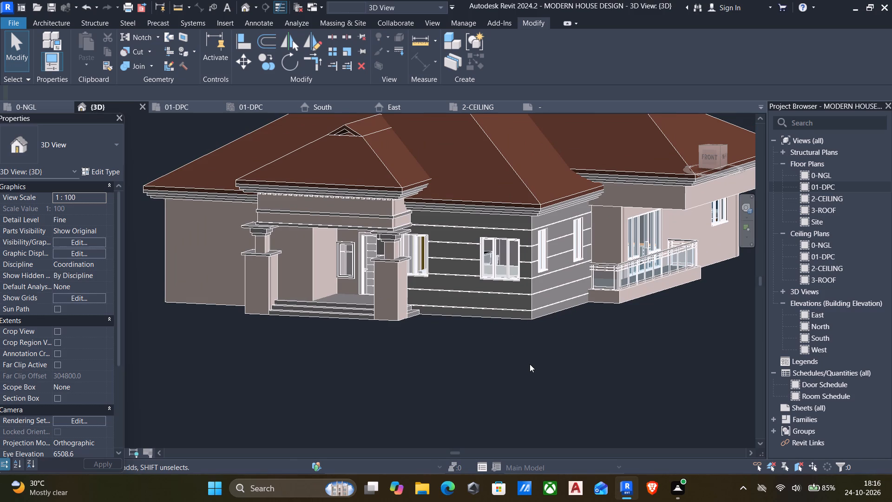
scroll(530, 364, "down", 3)
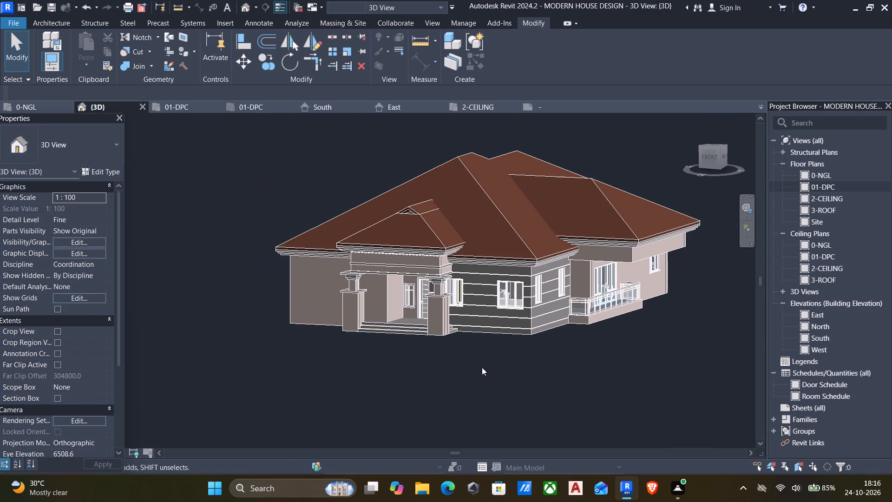
middle_click_drag(484, 365, 614, 279, "shift")
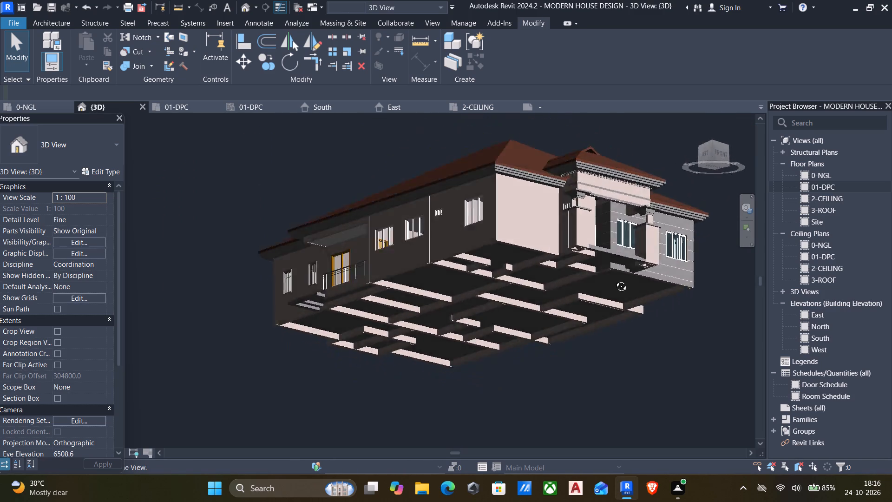
middle_click_drag(614, 279, 687, 267, "shift")
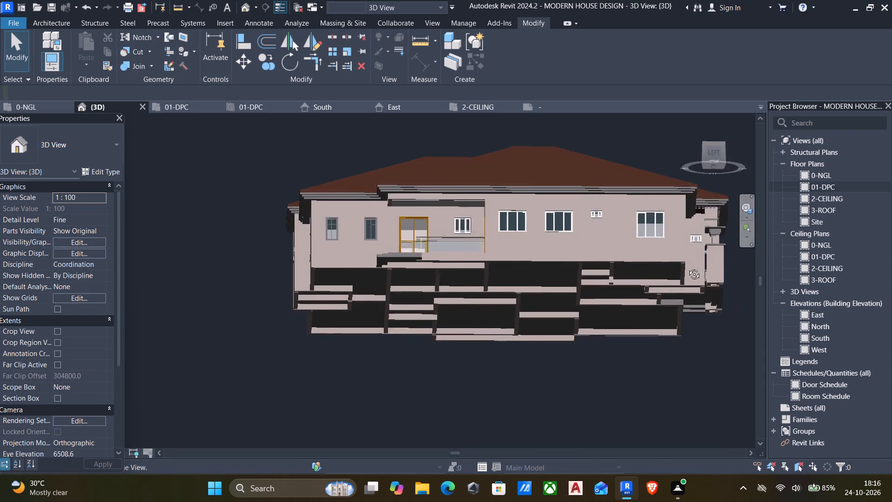
middle_click_drag(687, 267, 224, 360, "shift")
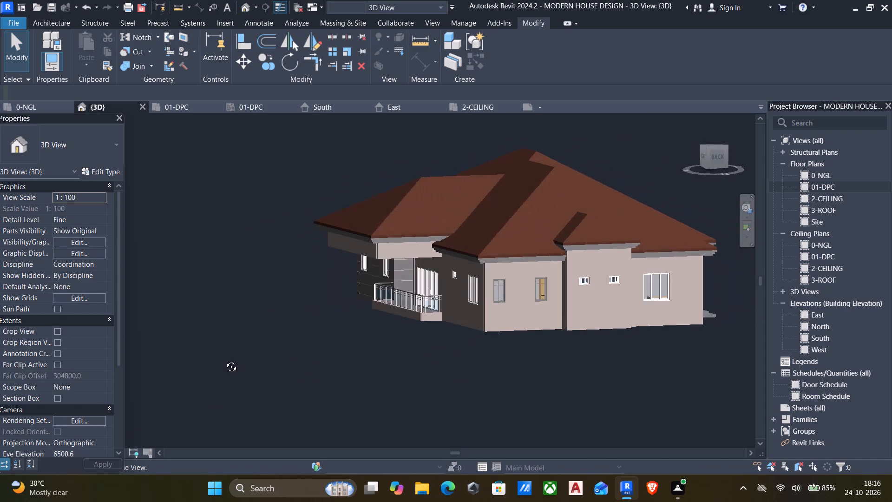
Examine the house's exterior from the rear, the porch side and the front, including the clad walls.
middle_click_drag(224, 360, 318, 304, "shift")
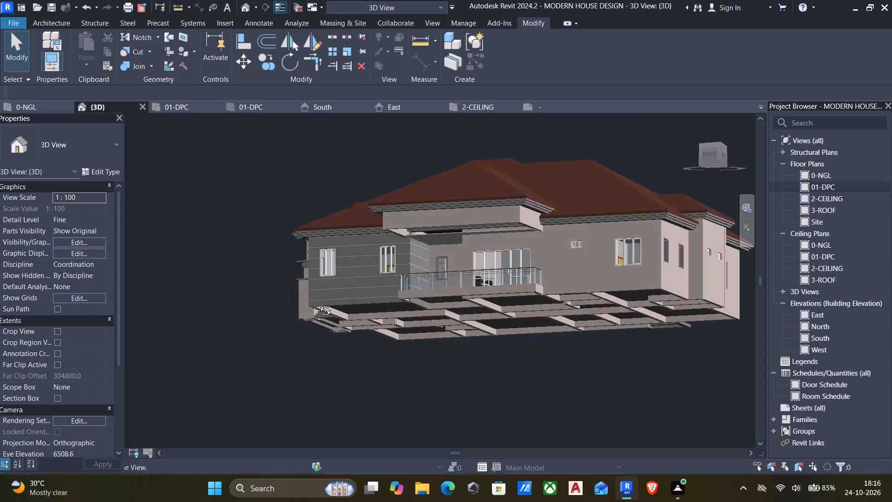
middle_click_drag(318, 304, 516, 392, "shift")
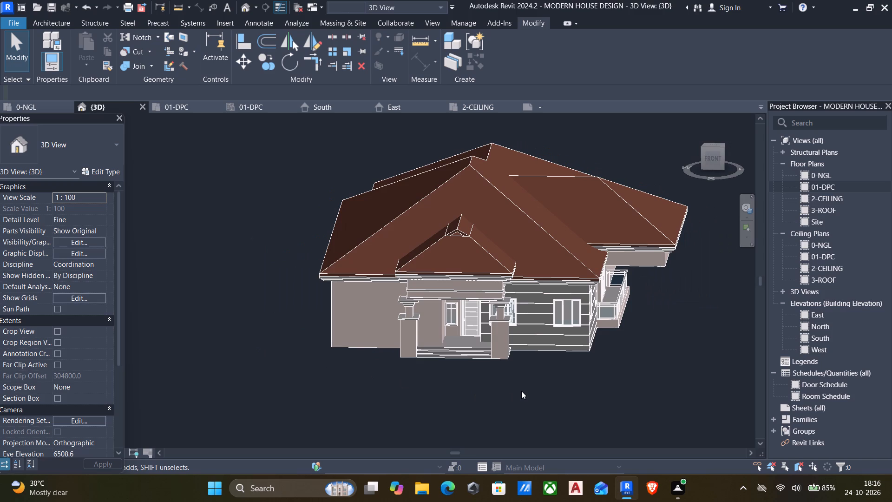
scroll(508, 390, "down", 1)
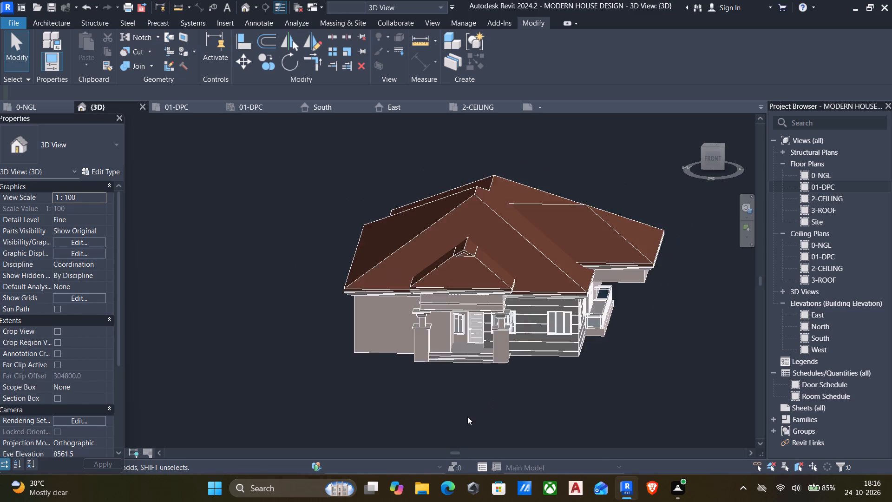
middle_click_drag(464, 419, 449, 370, "shift")
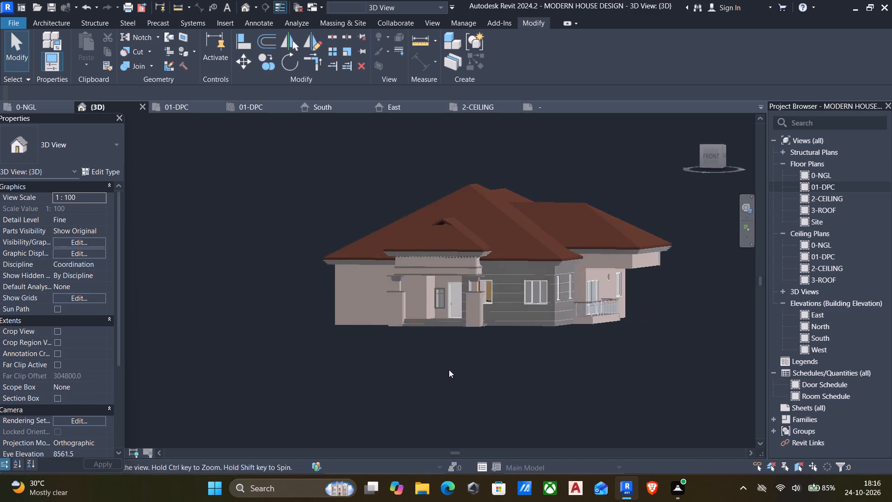
middle_click_drag(449, 370, 448, 370, "shift")
middle_click_drag(453, 366, 463, 351)
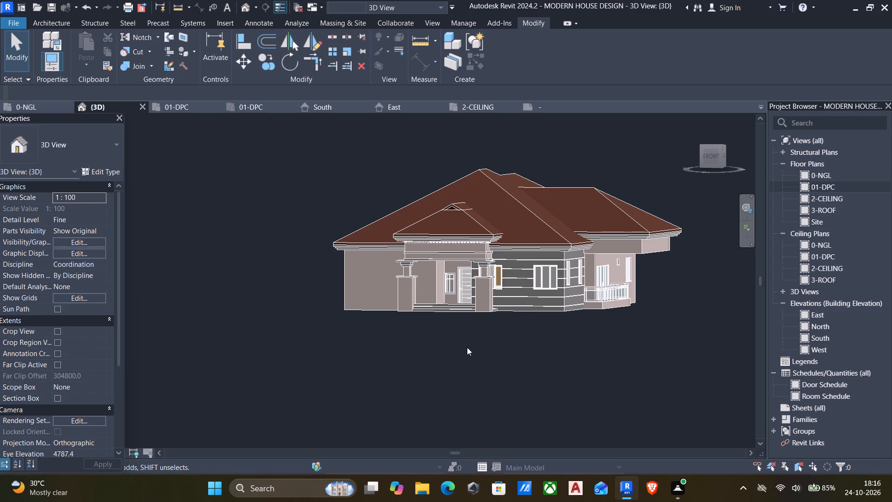
scroll(470, 293, "up", 3)
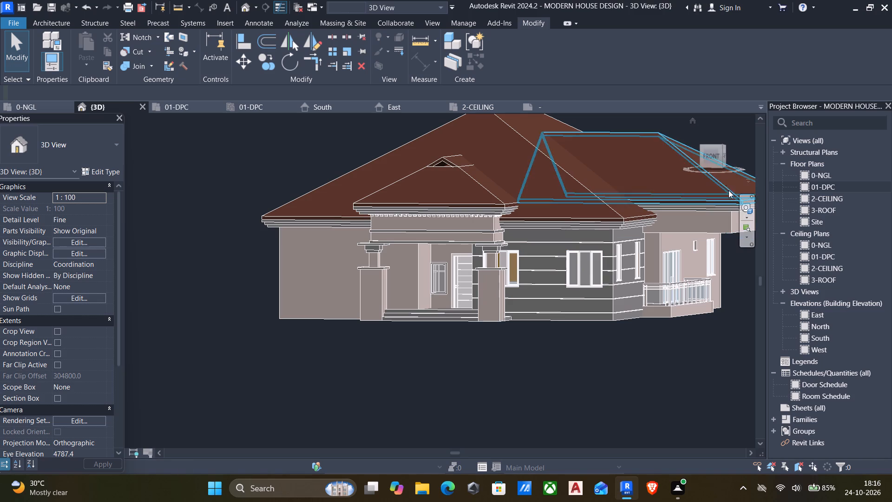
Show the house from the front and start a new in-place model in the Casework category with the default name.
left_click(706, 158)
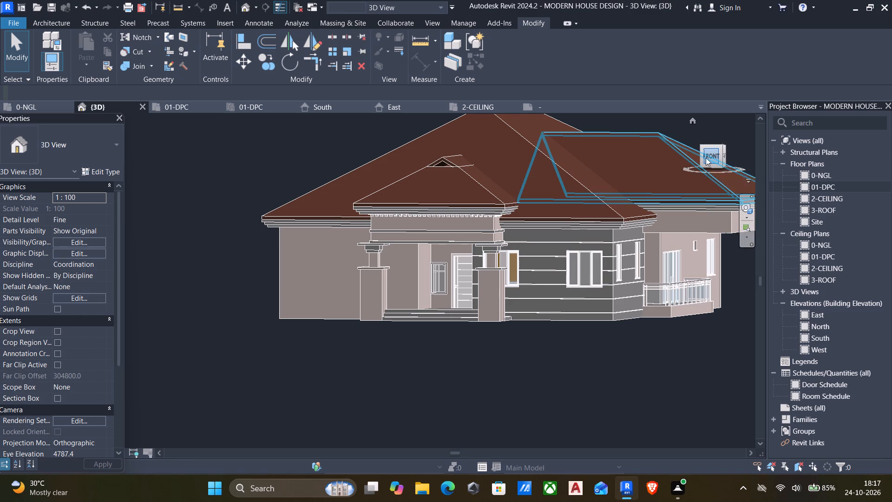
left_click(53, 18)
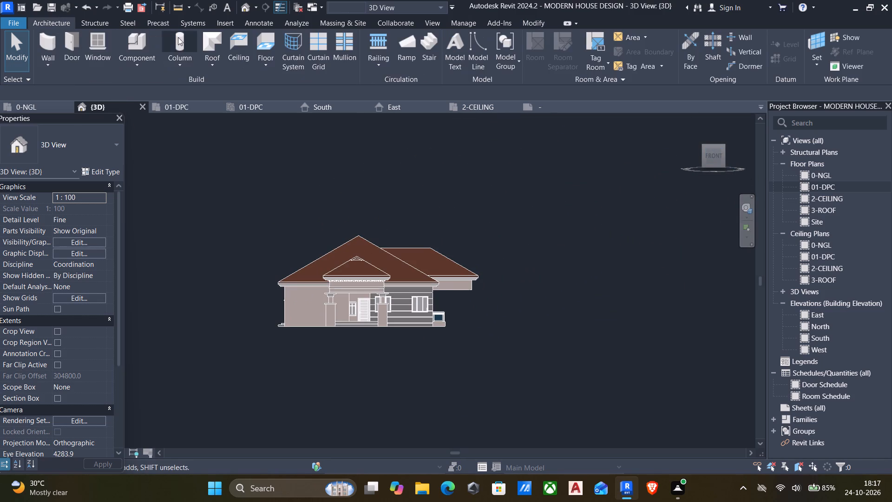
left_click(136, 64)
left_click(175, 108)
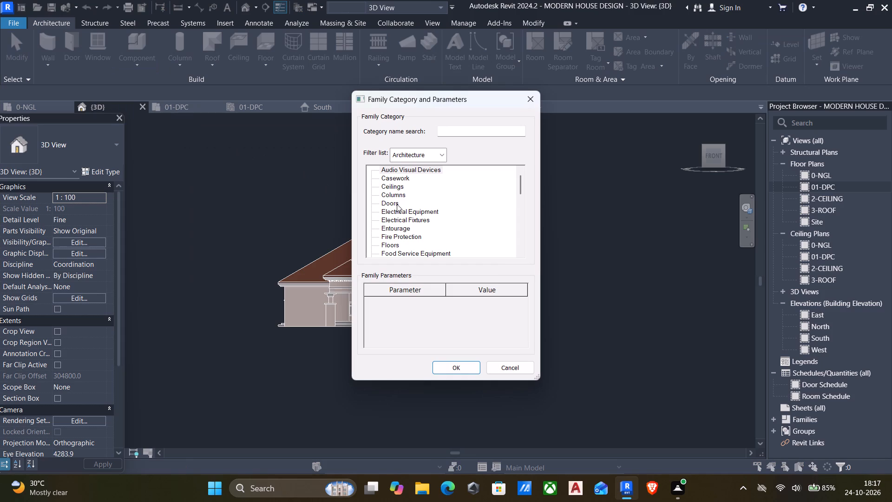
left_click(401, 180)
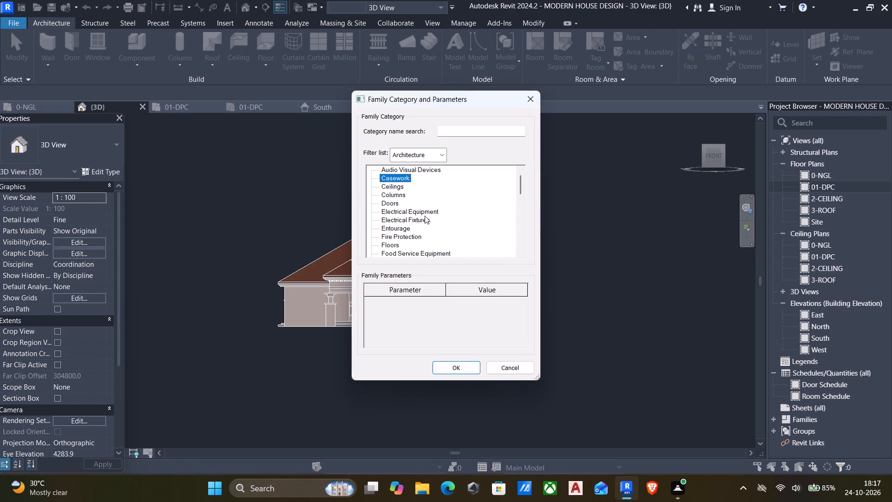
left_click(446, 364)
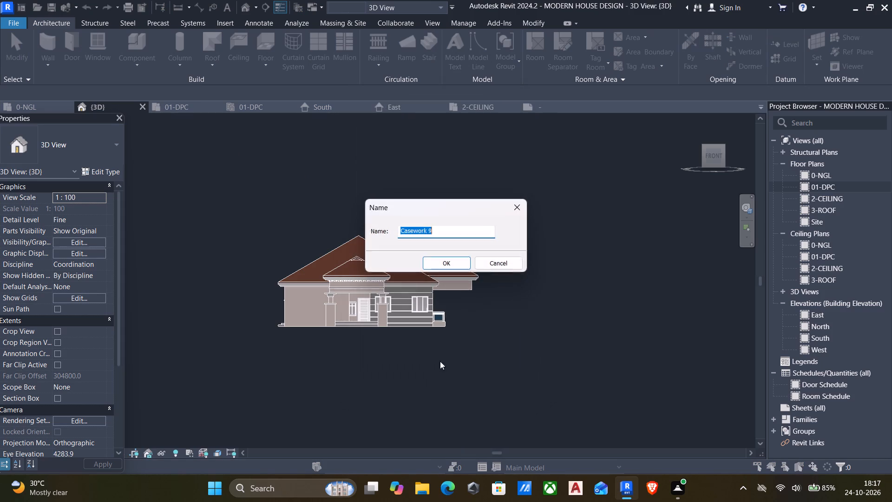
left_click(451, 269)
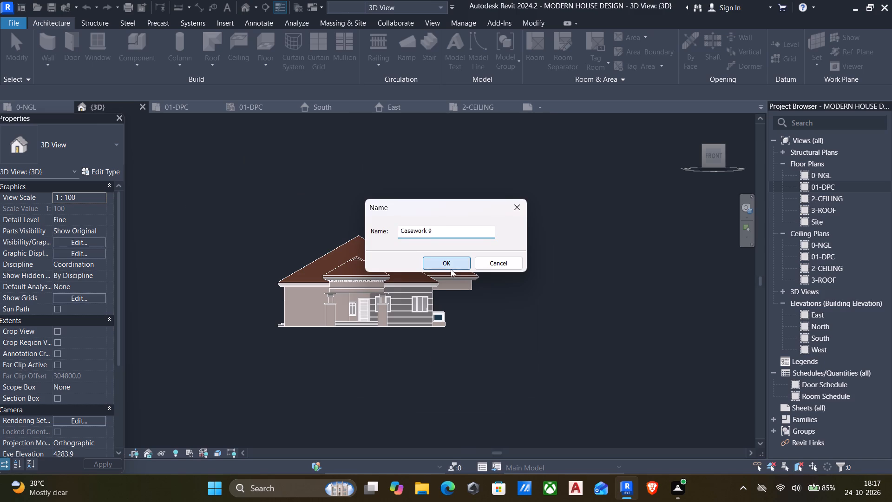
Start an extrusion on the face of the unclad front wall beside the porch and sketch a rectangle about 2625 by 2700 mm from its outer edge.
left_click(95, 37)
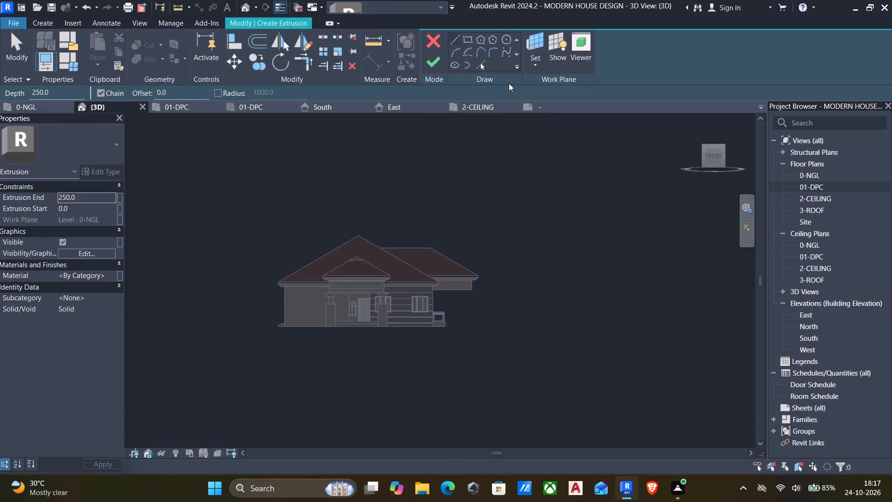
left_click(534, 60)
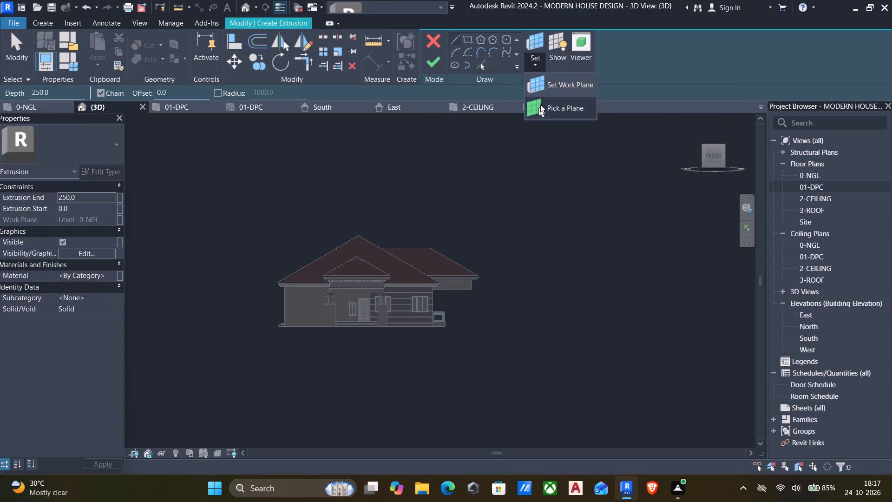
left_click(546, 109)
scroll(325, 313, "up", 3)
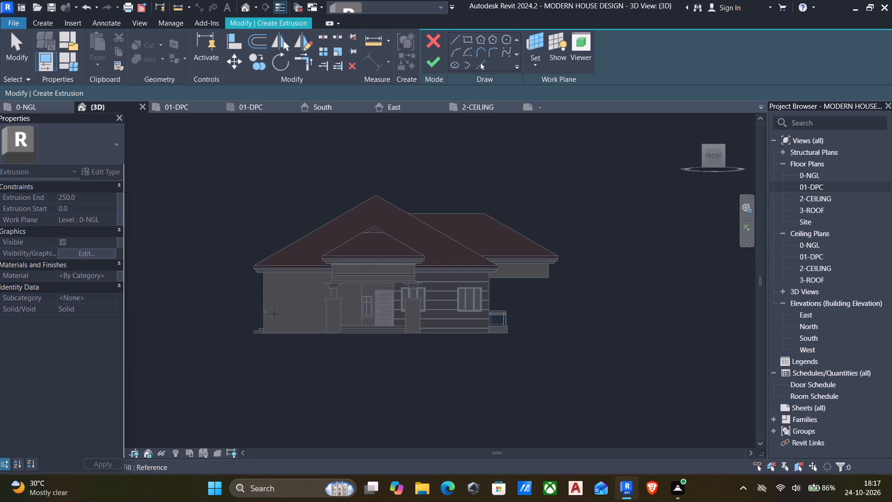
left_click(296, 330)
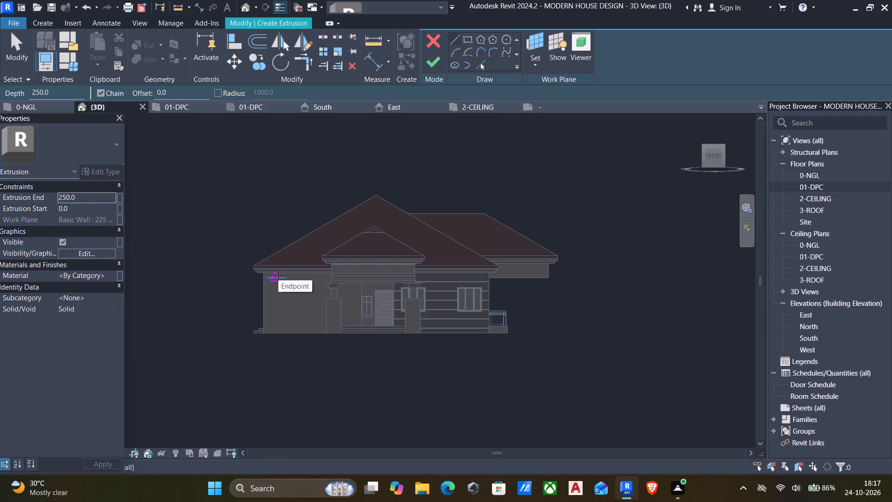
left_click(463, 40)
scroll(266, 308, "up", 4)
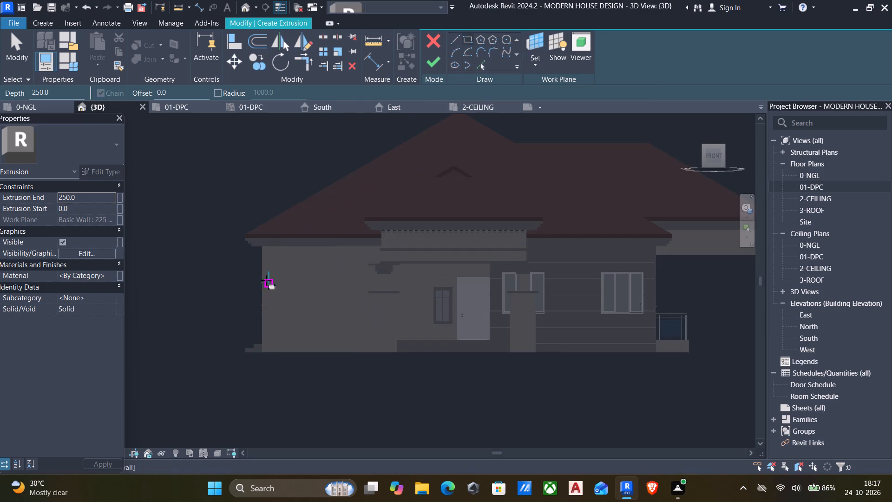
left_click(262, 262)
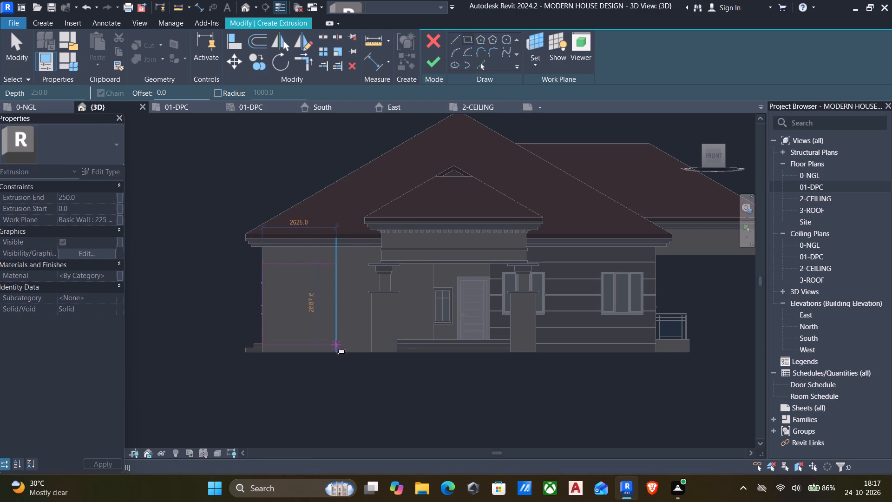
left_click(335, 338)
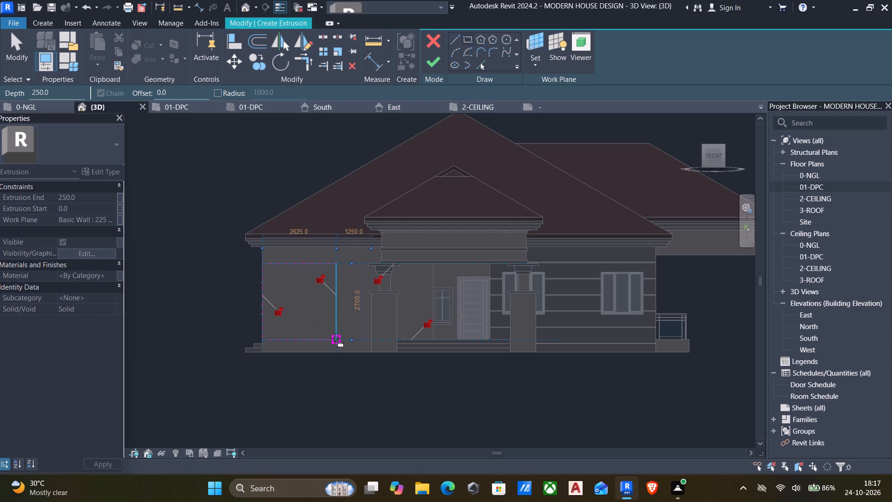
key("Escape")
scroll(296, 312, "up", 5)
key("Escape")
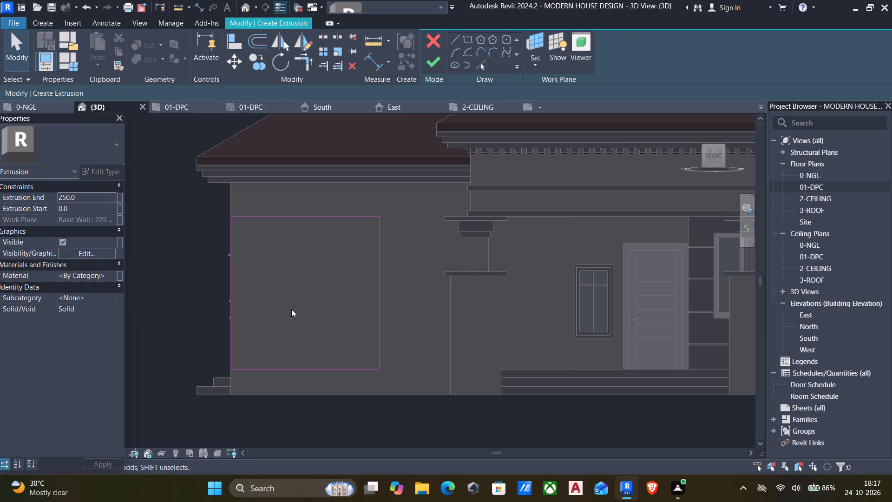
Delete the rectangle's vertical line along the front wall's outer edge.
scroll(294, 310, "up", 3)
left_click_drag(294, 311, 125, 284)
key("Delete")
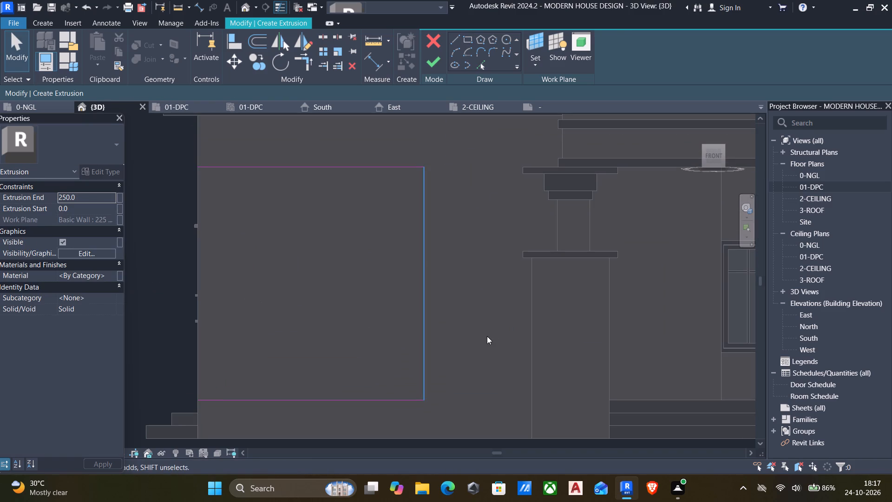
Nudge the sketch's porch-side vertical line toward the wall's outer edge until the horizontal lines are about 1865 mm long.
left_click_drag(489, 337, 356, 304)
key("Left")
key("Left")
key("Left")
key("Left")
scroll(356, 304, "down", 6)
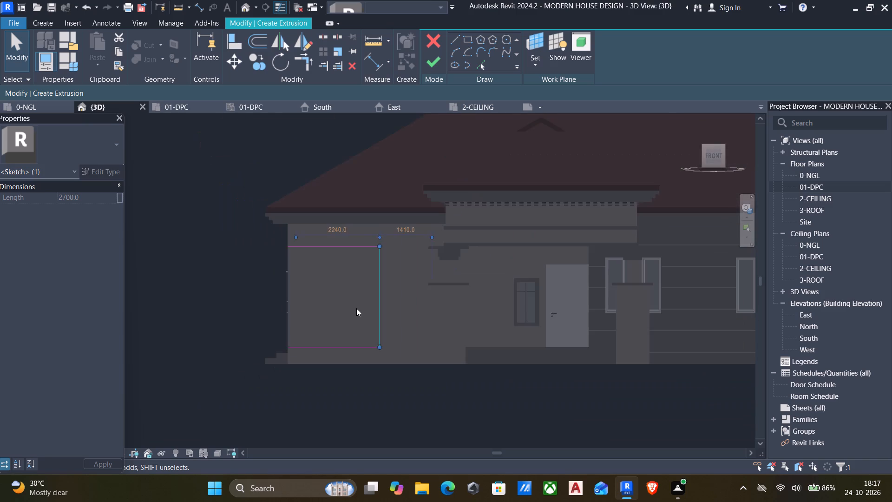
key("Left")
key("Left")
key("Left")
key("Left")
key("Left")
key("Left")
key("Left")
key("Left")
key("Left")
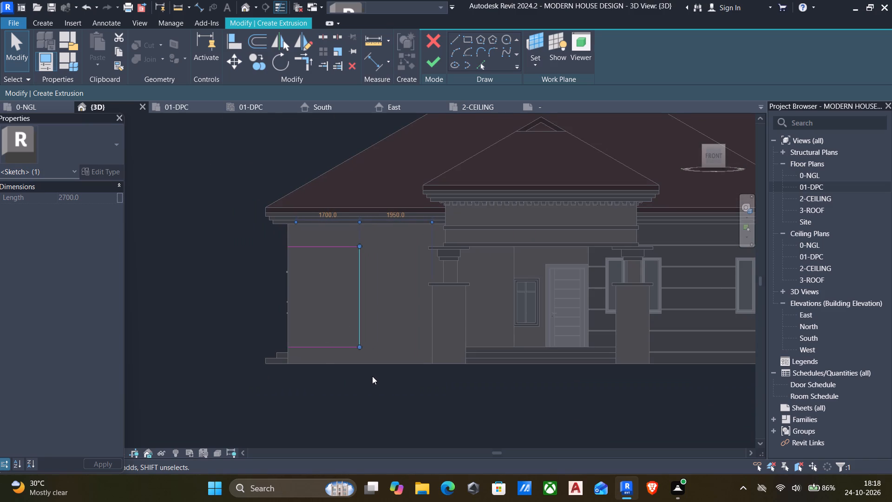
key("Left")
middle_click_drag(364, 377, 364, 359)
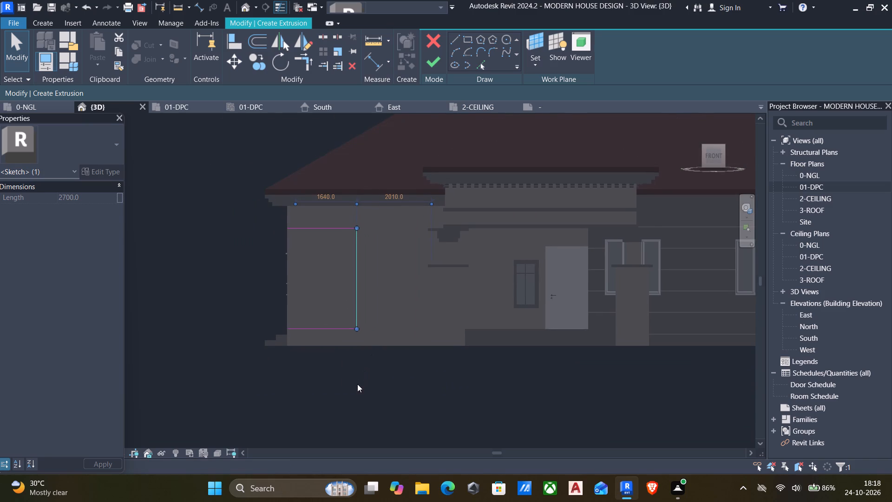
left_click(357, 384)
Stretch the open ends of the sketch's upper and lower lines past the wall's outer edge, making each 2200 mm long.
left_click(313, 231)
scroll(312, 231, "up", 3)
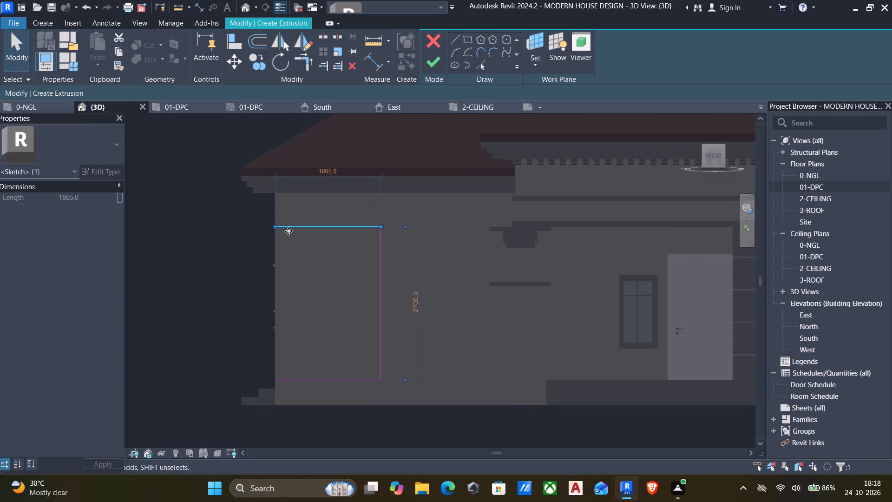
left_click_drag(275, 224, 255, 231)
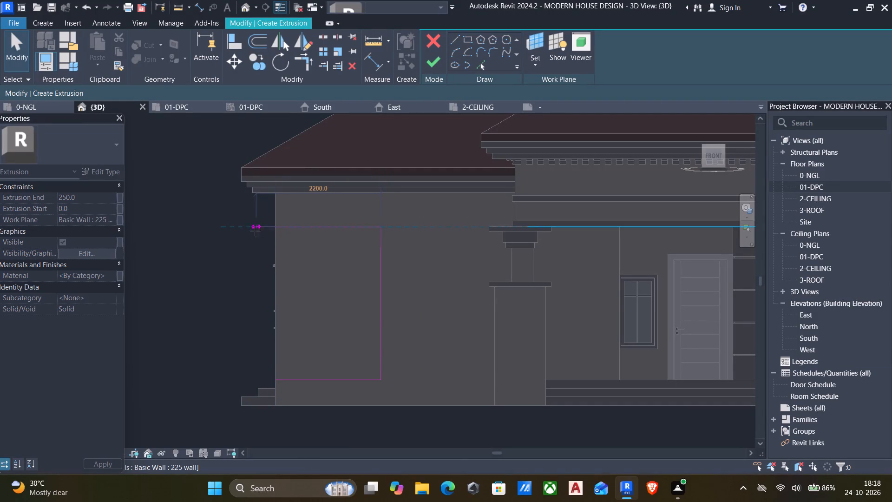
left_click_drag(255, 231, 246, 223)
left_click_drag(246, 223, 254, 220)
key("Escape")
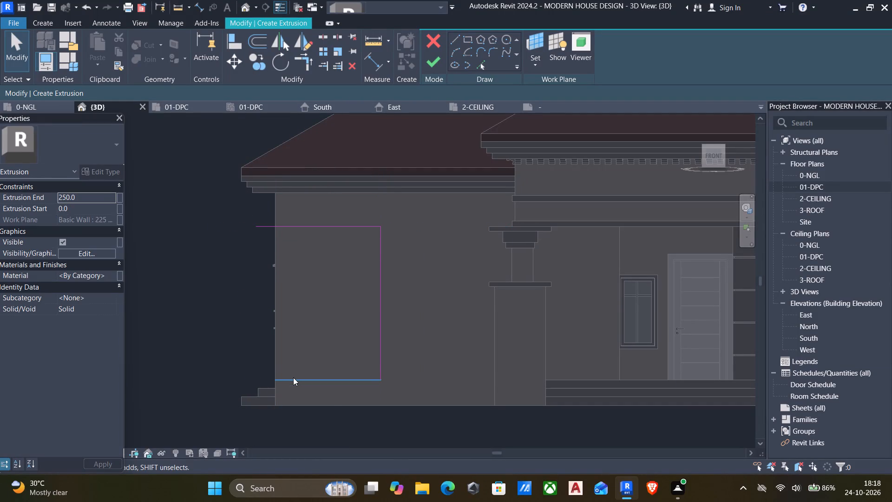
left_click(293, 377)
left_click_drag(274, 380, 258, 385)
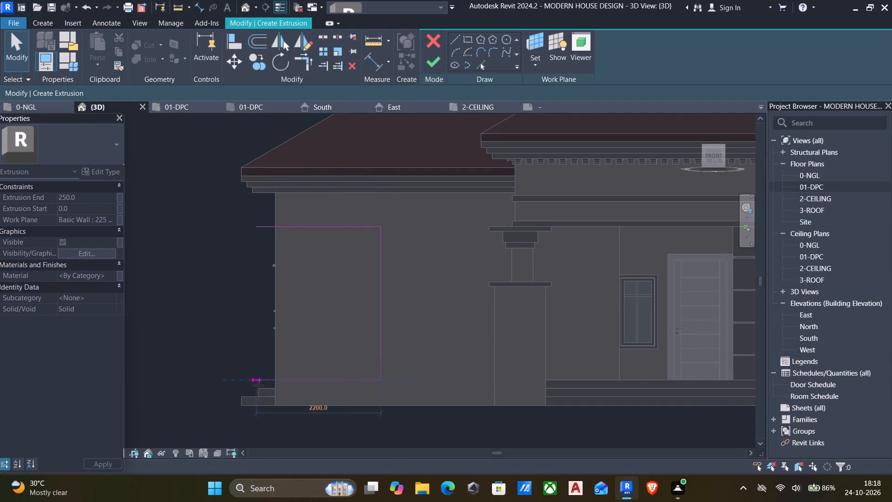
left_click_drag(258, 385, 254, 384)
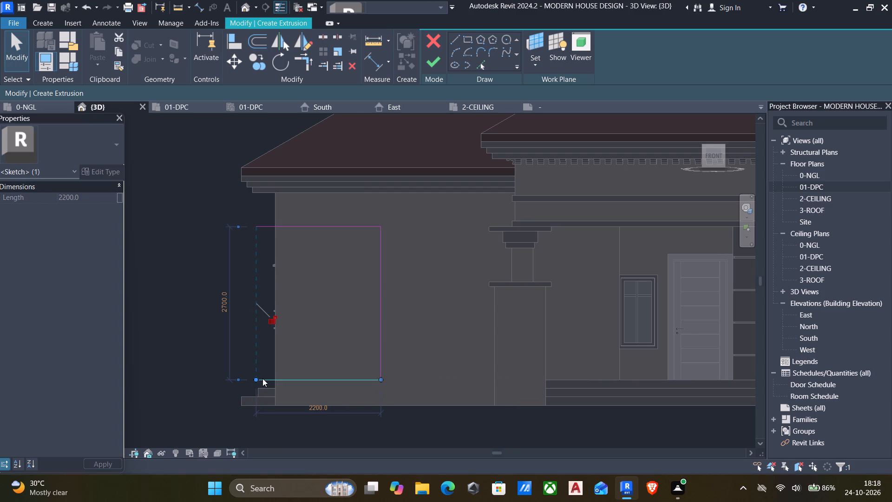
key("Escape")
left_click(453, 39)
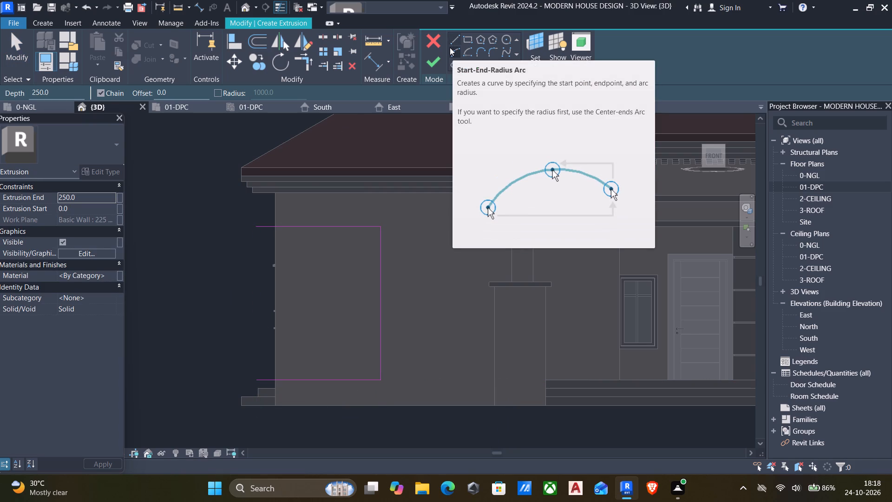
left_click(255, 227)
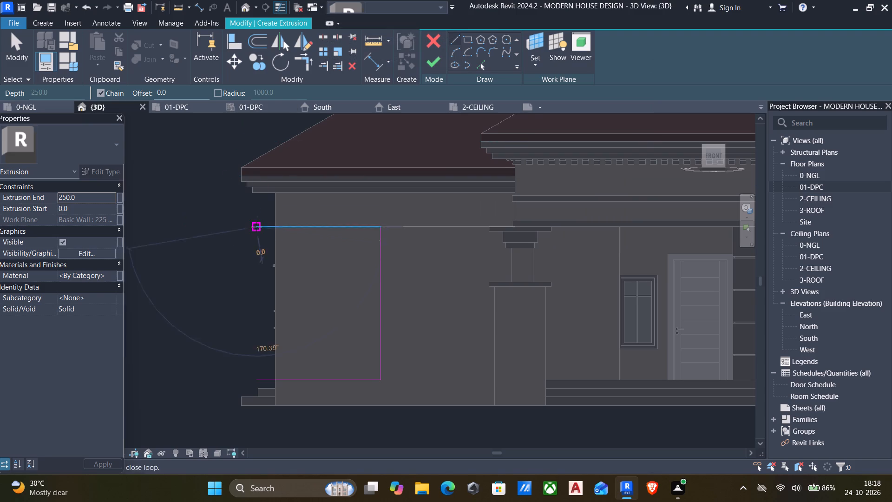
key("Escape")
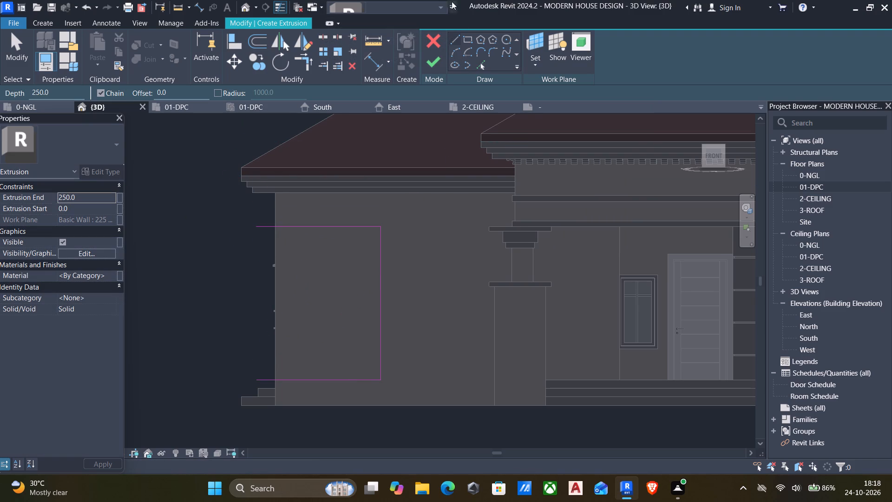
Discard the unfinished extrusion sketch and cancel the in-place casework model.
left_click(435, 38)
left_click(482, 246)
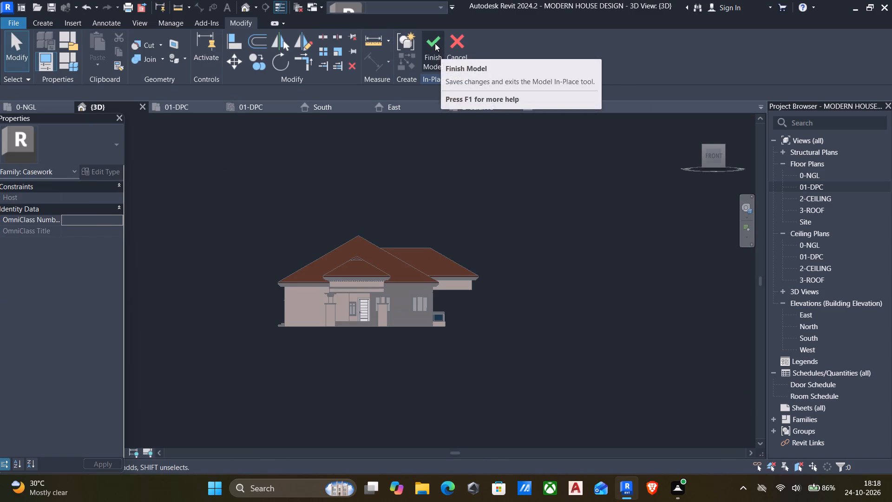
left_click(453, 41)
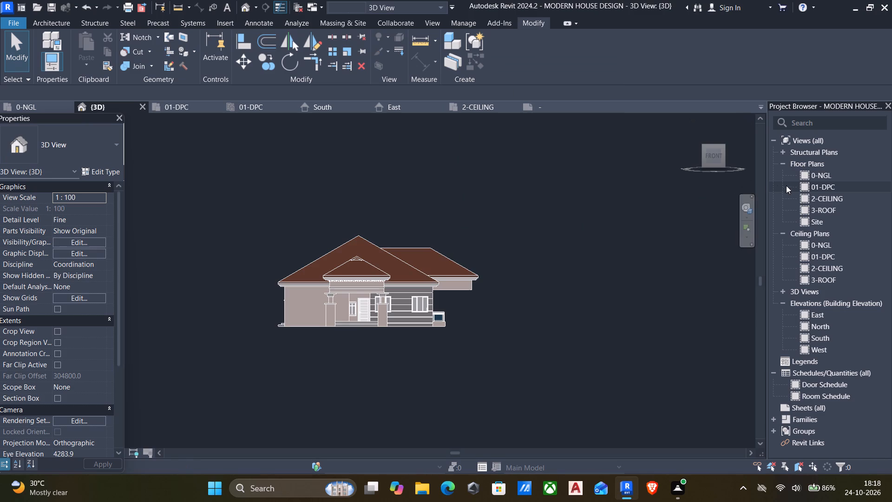
Open the 01-DPC floor plan and examine the master bedroom's windowless front wall.
double_click(814, 187)
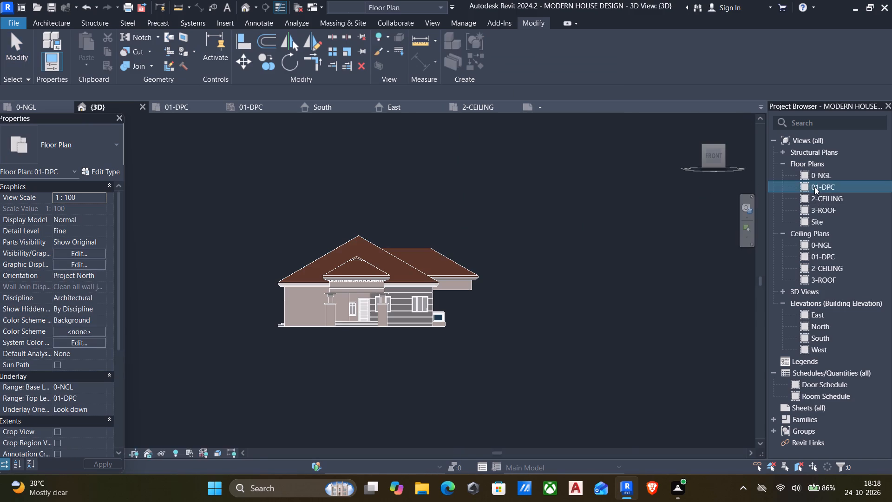
scroll(447, 282, "down", 7)
middle_click_drag(446, 314, 477, 281)
scroll(292, 343, "up", 5)
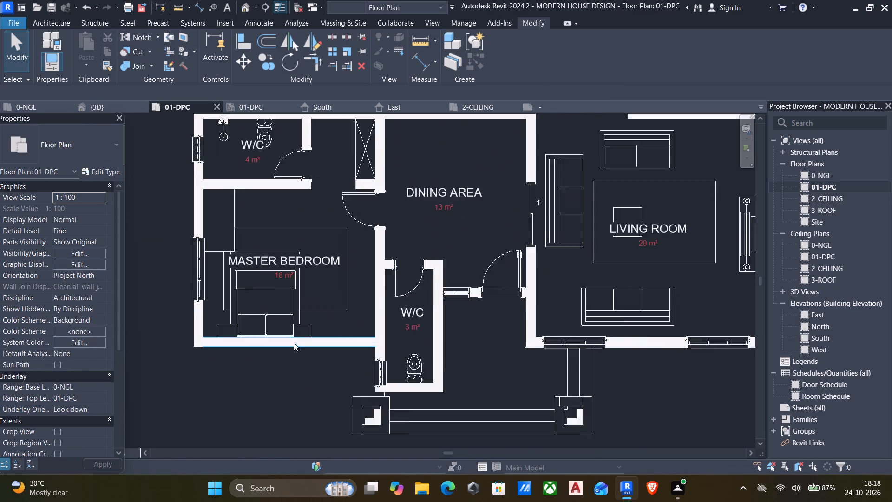
scroll(294, 343, "up", 1)
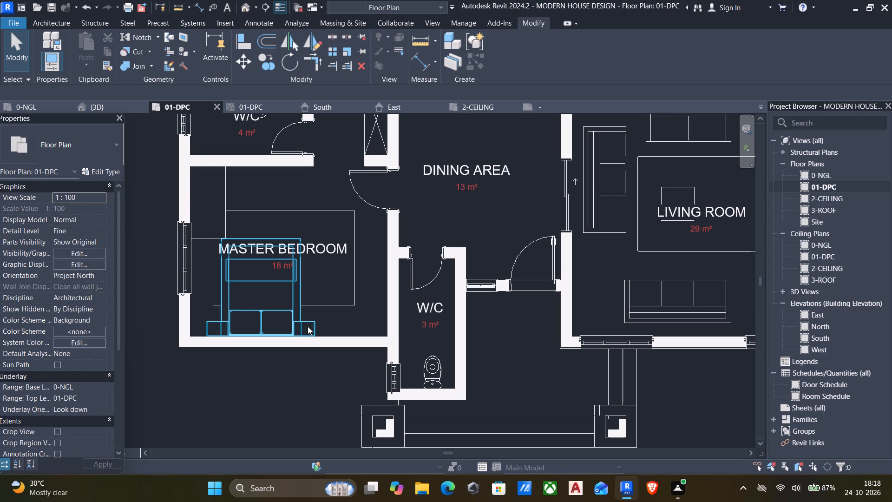
scroll(308, 326, "down", 2)
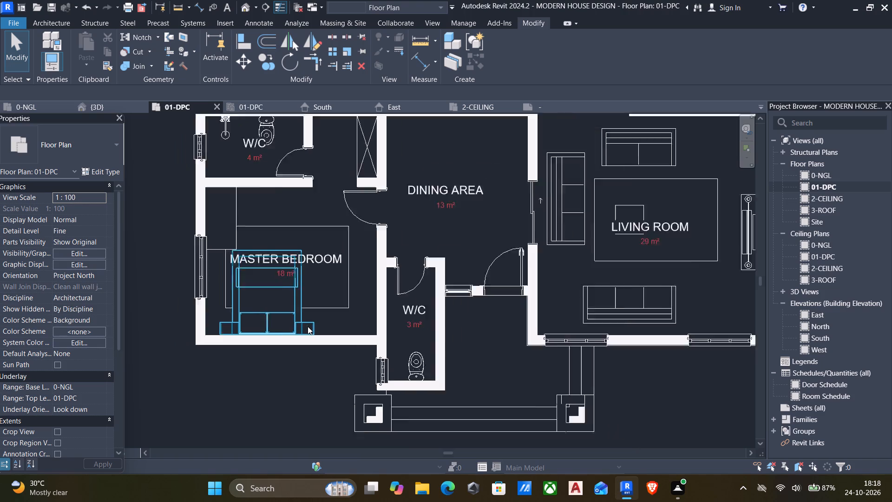
scroll(308, 326, "down", 1)
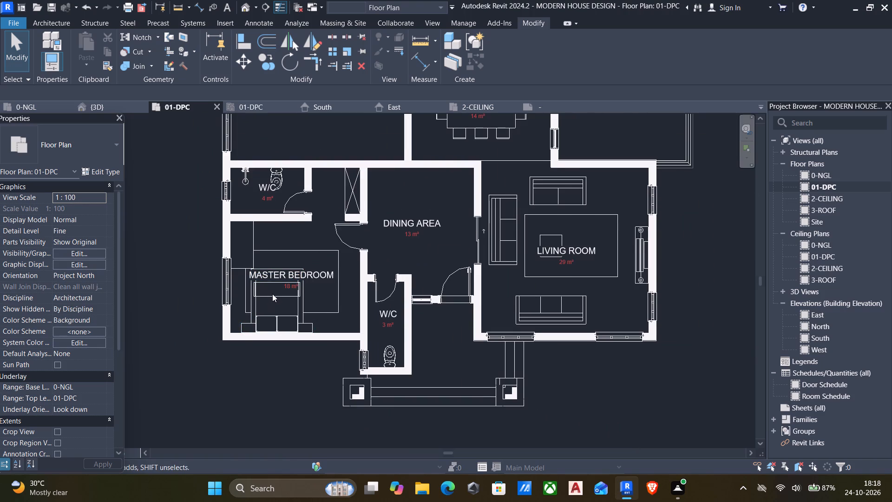
middle_click_drag(272, 294, 262, 267)
middle_click_drag(323, 337, 315, 311)
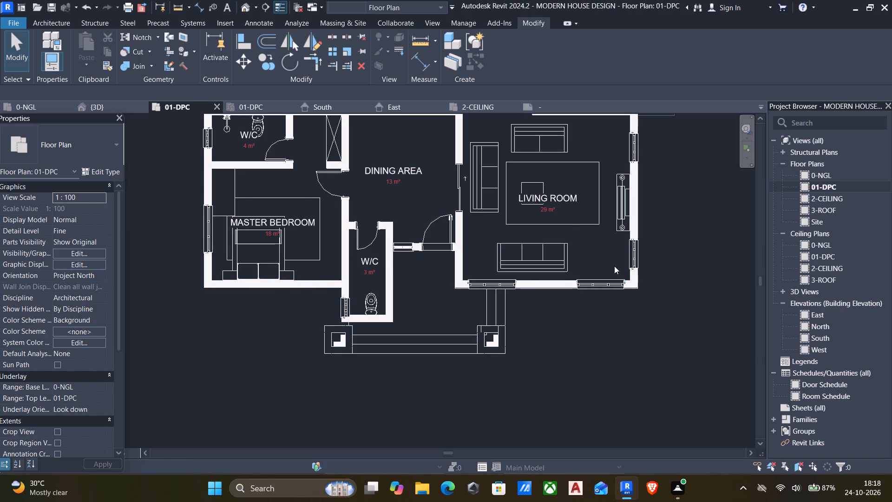
Place two 900mm wind 2 windows, matching the living room's side window, in the master bedroom's front wall, 500 mm from the W/C wall and 300 mm from the outer wall.
left_click(629, 251)
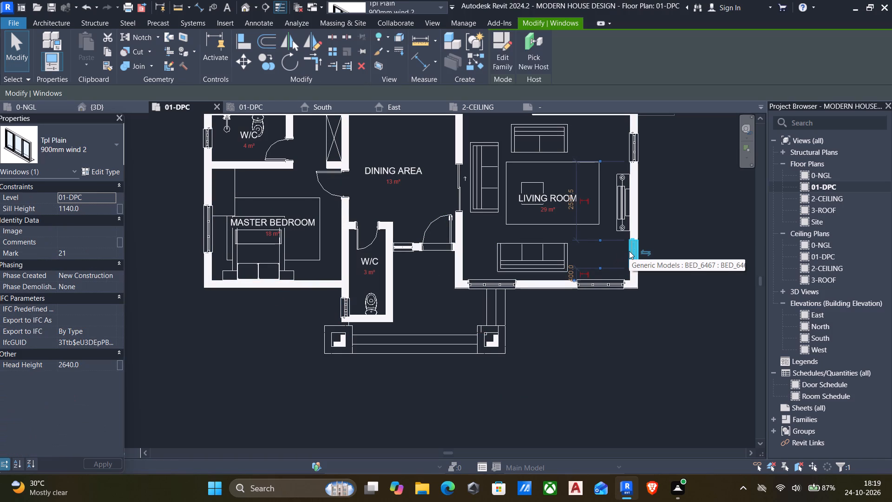
left_click(241, 8)
middle_click_drag(349, 270, 225, 310, "shift")
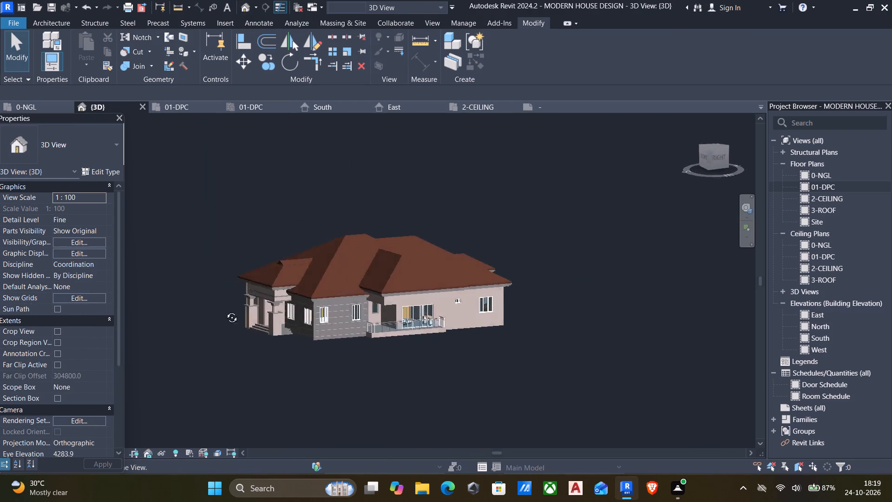
middle_click_drag(225, 310, 236, 303, "shift")
scroll(291, 322, "up", 2)
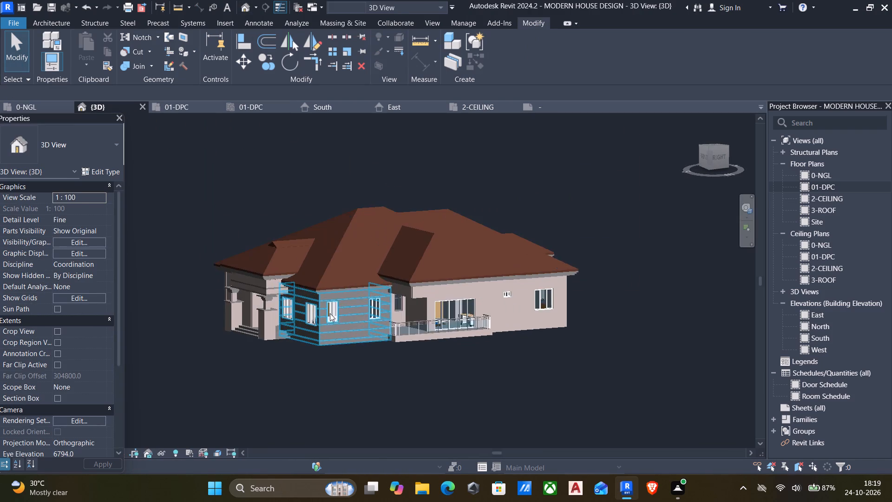
left_click(330, 312)
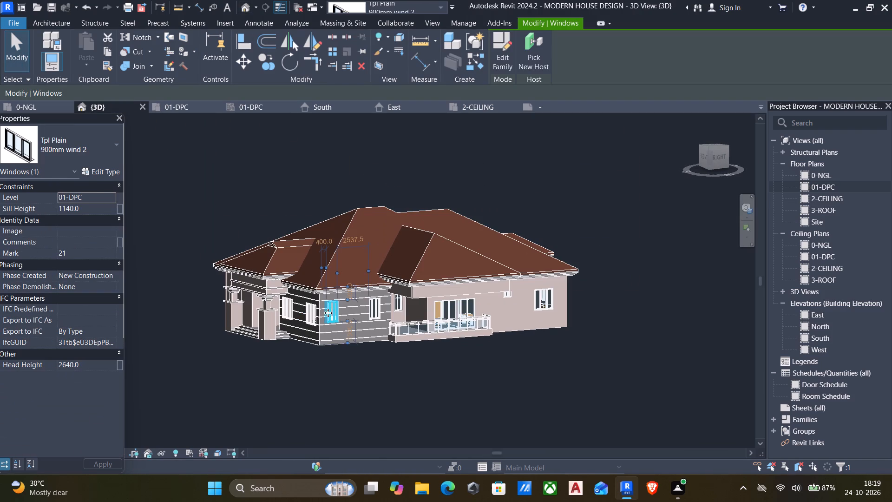
key("c")
key("s")
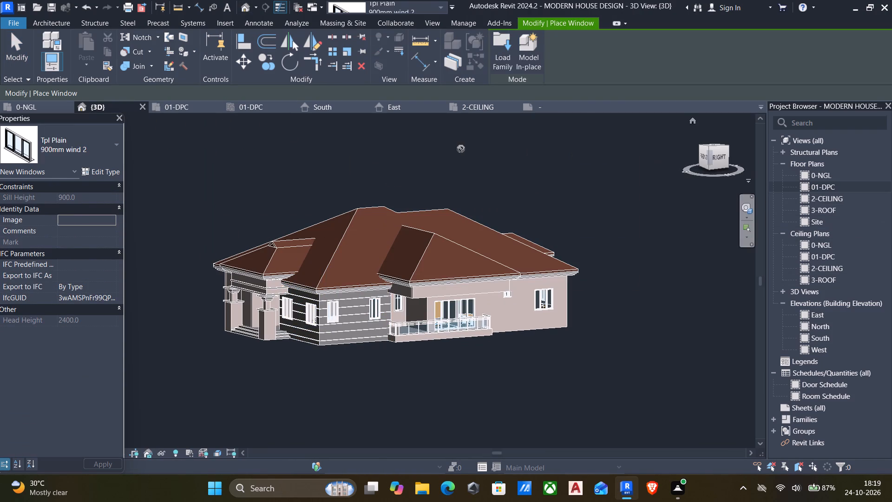
left_click(179, 107)
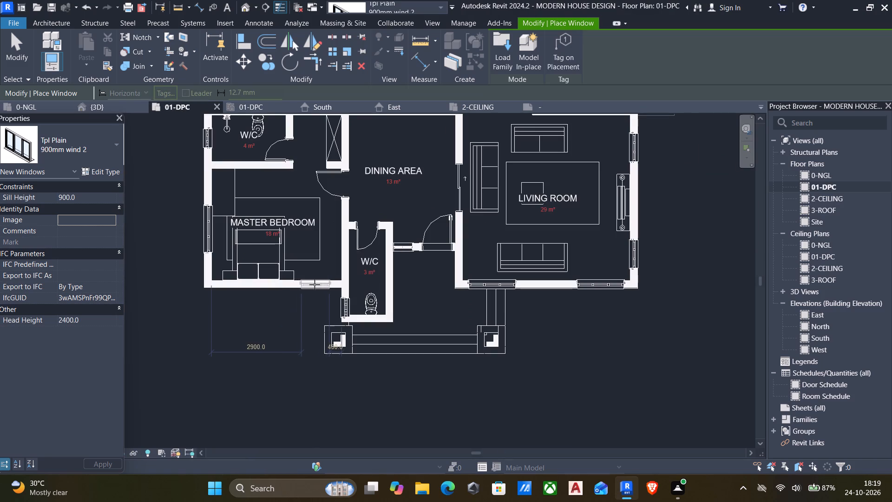
left_click(314, 285)
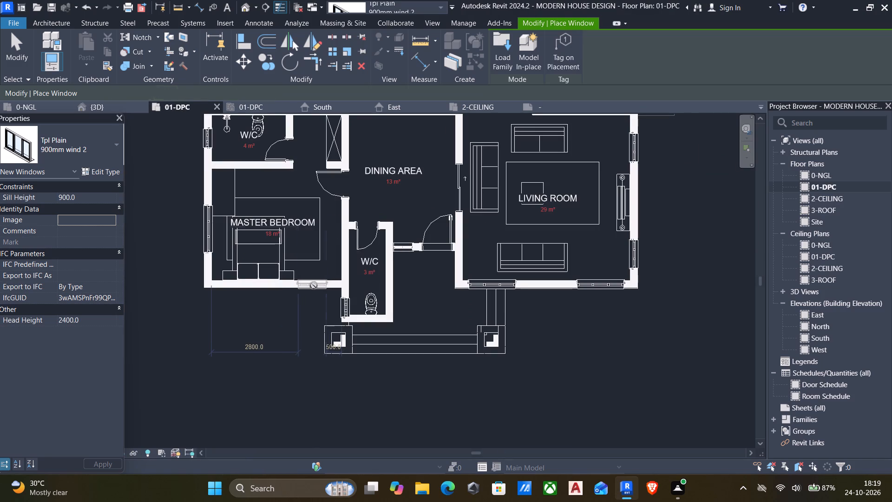
scroll(230, 289, "up", 4)
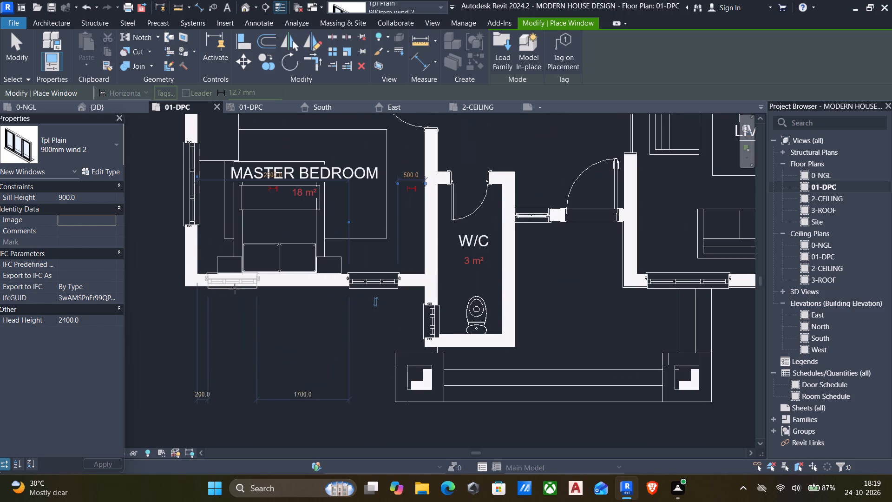
left_click(236, 287)
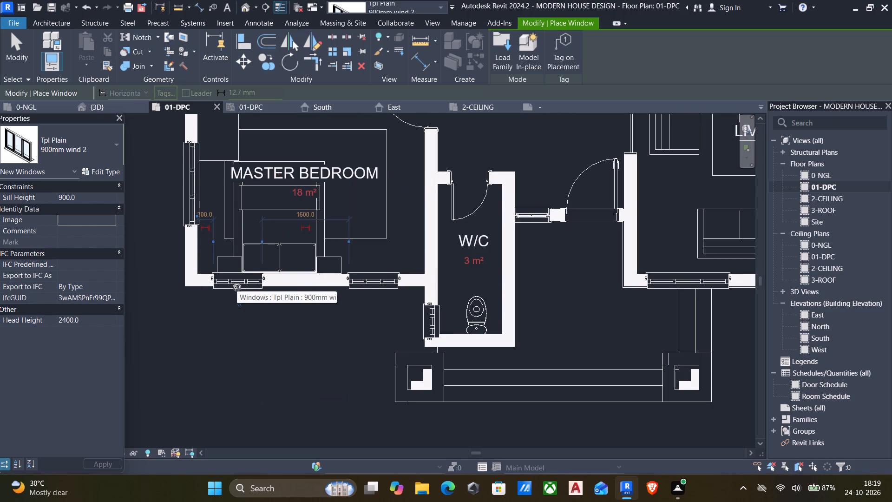
key("Escape")
Return to the 3D view and examine the front facade with the master bedroom's new windows.
left_click(245, 8)
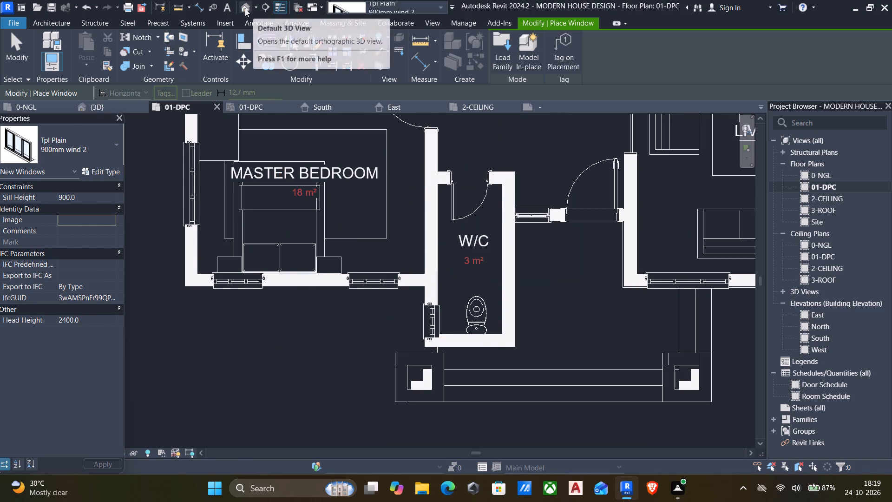
key("Escape")
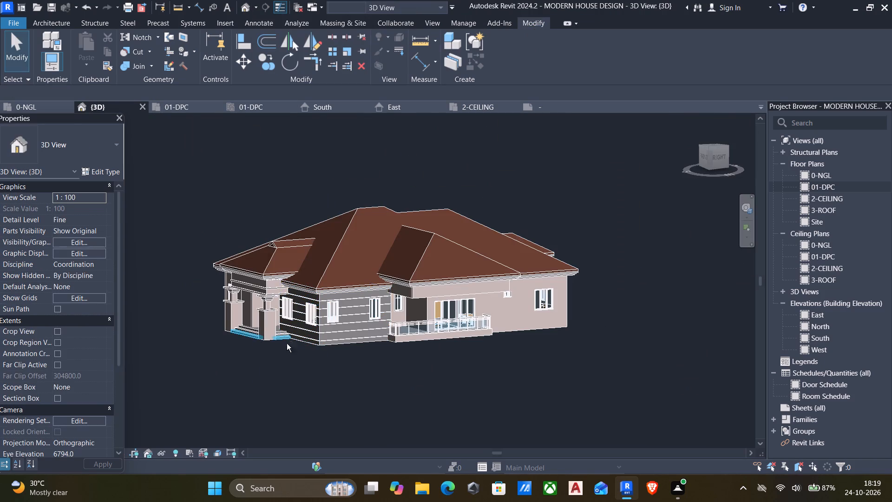
scroll(256, 354, "down", 3)
middle_click_drag(266, 354, 350, 341, "shift")
scroll(313, 346, "up", 4)
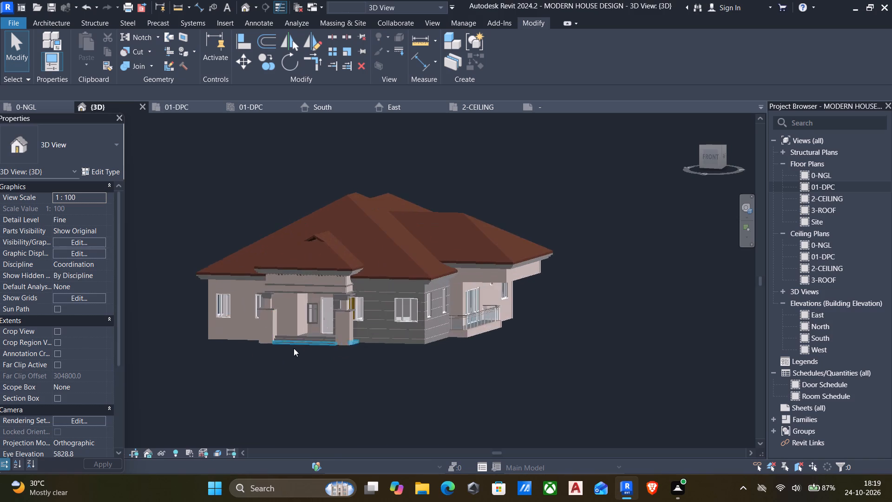
scroll(366, 361, "down", 1)
middle_click_drag(338, 358, 359, 355, "shift")
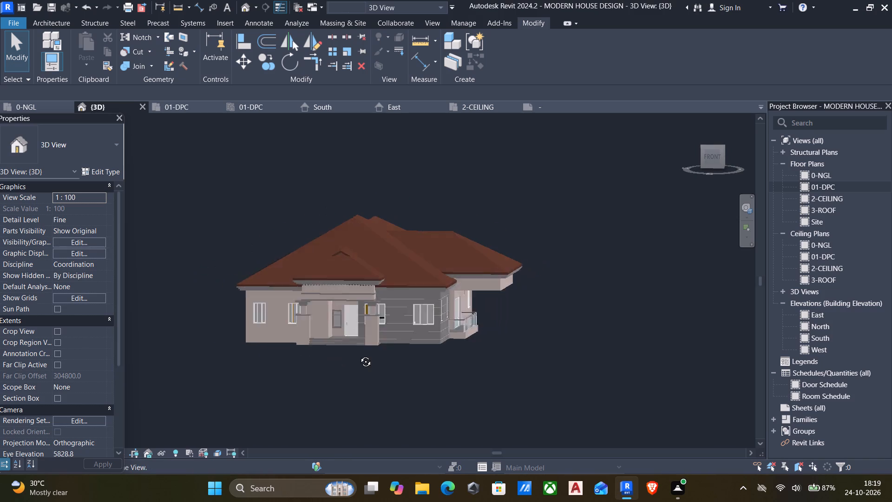
middle_click_drag(359, 355, 363, 354, "shift")
scroll(462, 256, "up", 3)
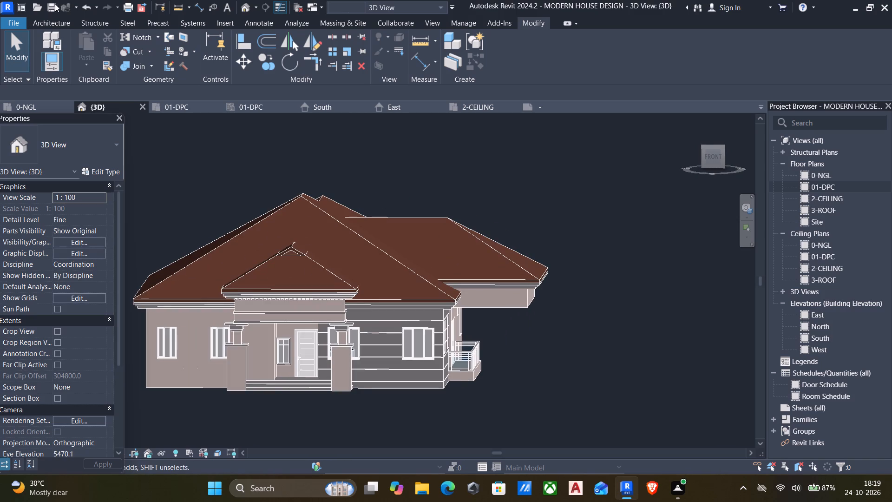
Create a new in-place model in the Casework category, keeping the default name.
left_click(52, 21)
left_click(139, 67)
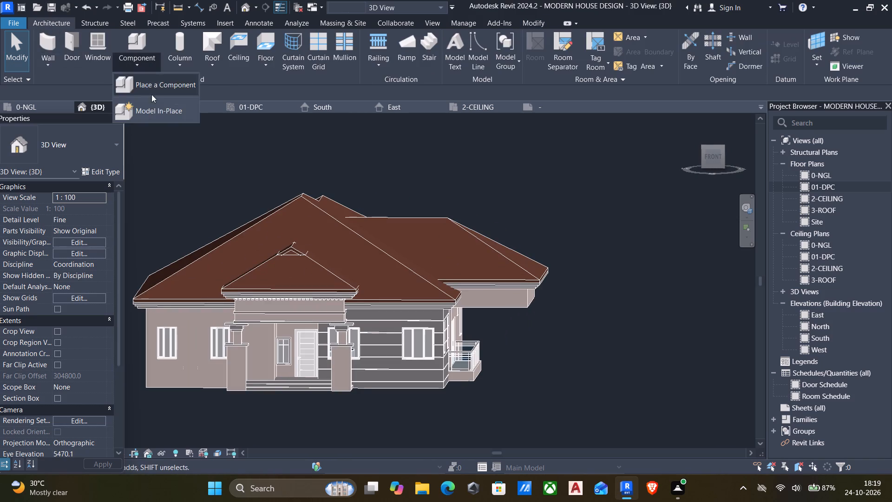
left_click(157, 105)
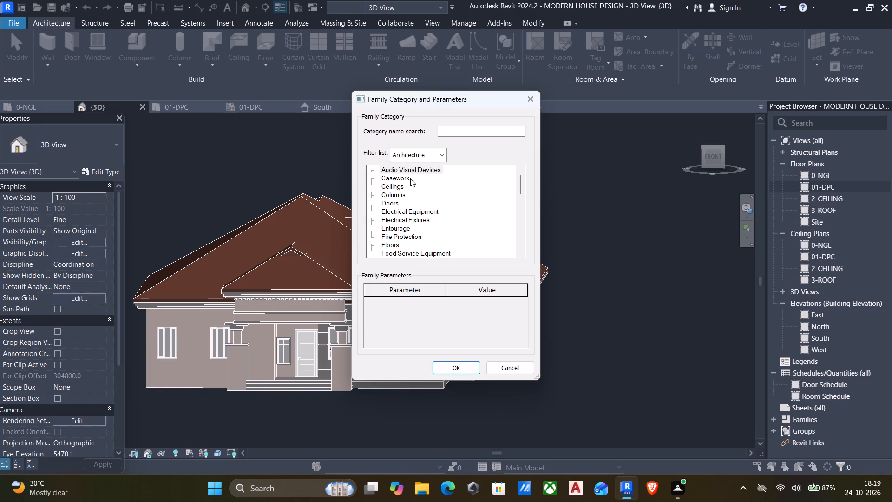
left_click(410, 178)
left_click(400, 180)
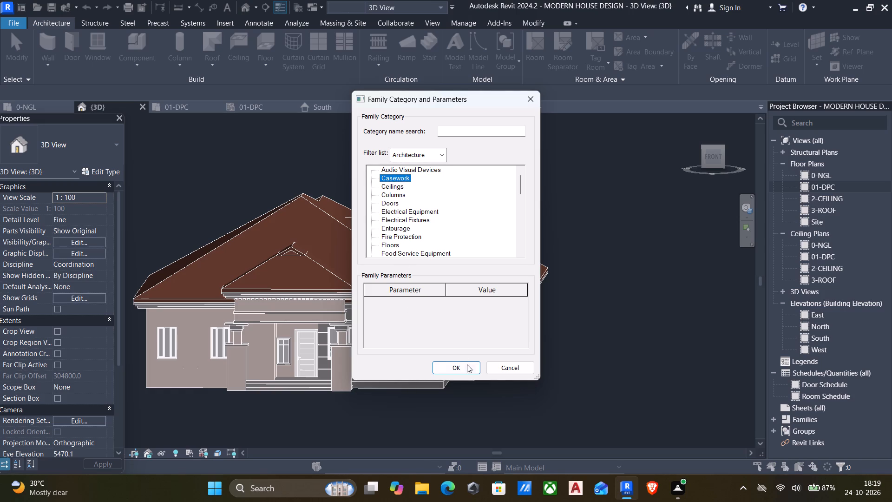
left_click(467, 364)
left_click(439, 261)
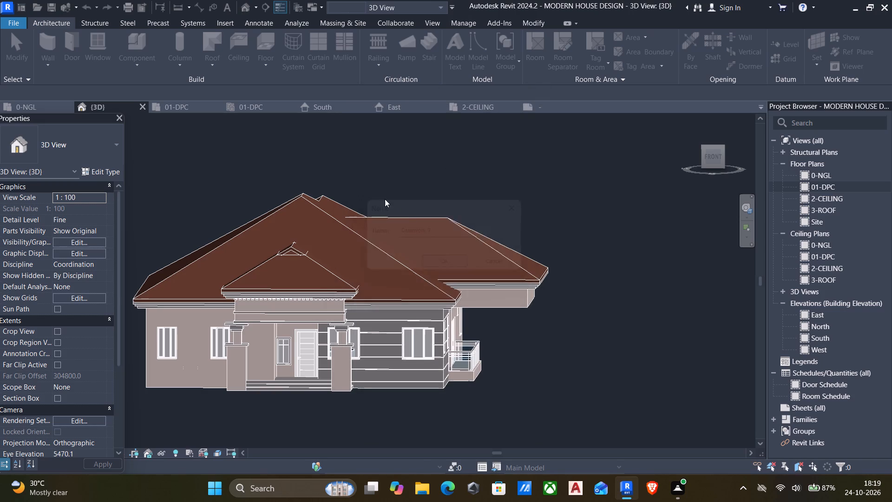
Start an extrusion and set its work plane to the master bedroom's front wall face.
left_click(96, 38)
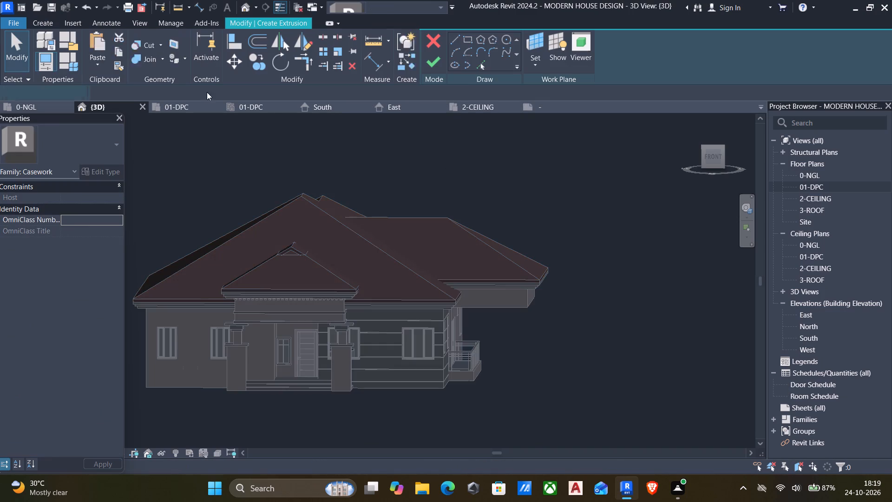
left_click(538, 67)
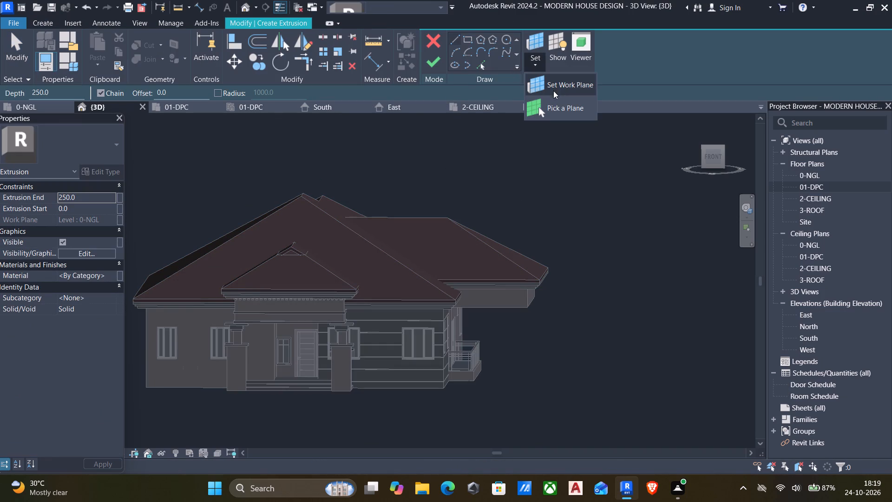
left_click(550, 105)
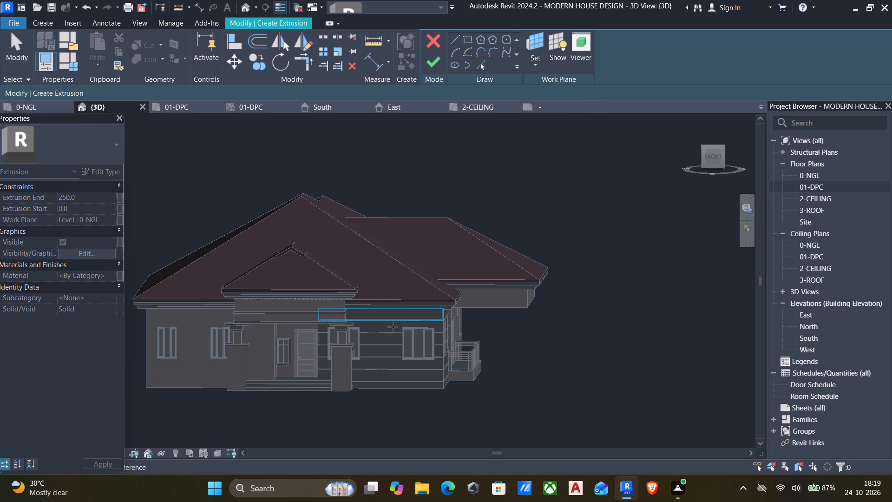
scroll(392, 369, "down", 3)
middle_click_drag(294, 404, 474, 339)
scroll(474, 339, "up", 2)
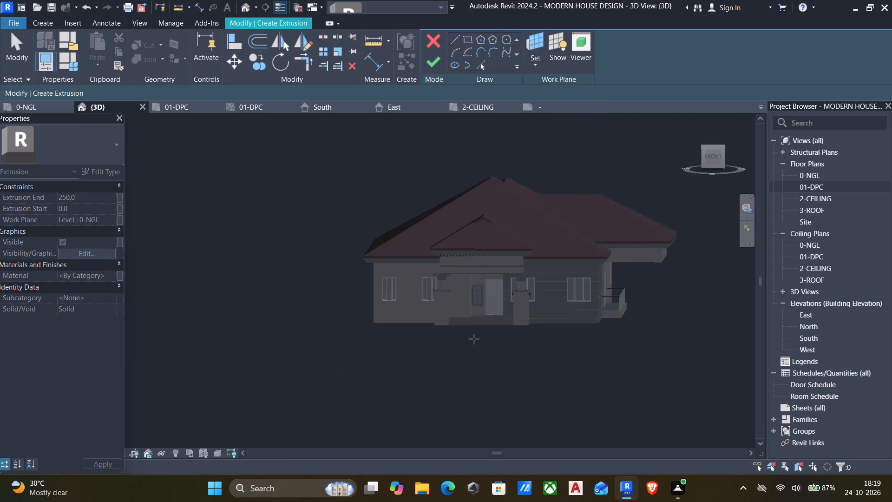
scroll(474, 339, "up", 4)
scroll(319, 298, "up", 4)
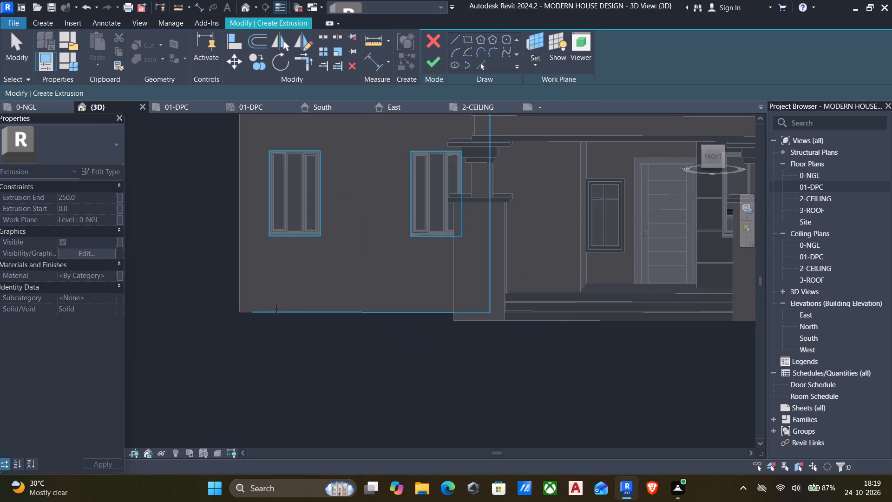
left_click(275, 310)
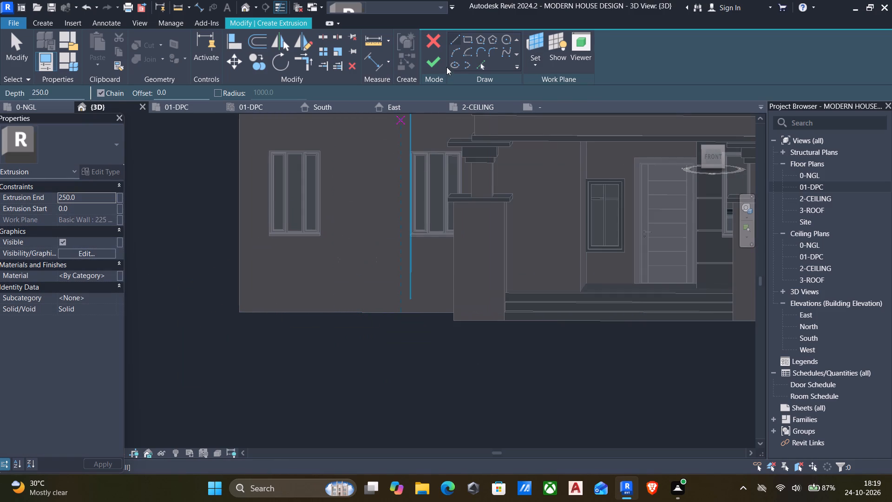
Sketch the profile's top, inner and bottom lines around the outer window, 2000 mm along the top and 2600 mm high.
left_click(453, 40)
scroll(296, 259, "down", 5)
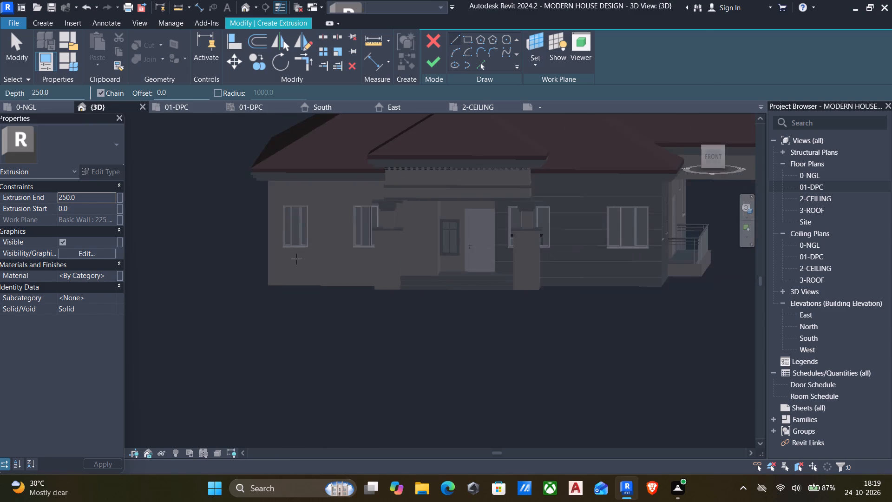
middle_click_drag(296, 259, 283, 322)
scroll(283, 322, "up", 1)
scroll(248, 263, "up", 4)
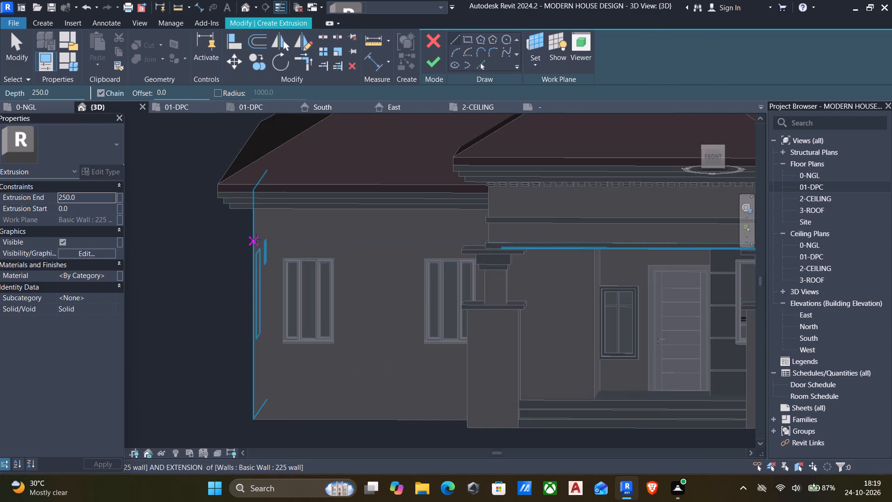
scroll(256, 239, "up", 3)
left_click(251, 231)
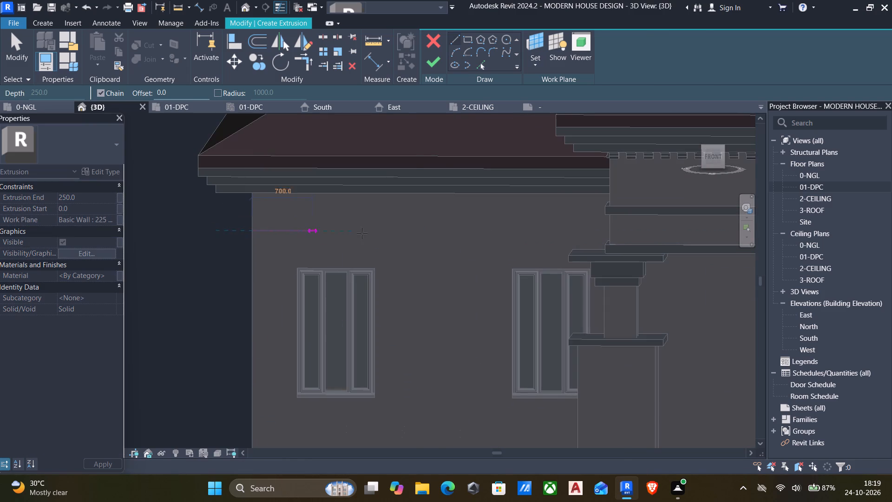
left_click(427, 230)
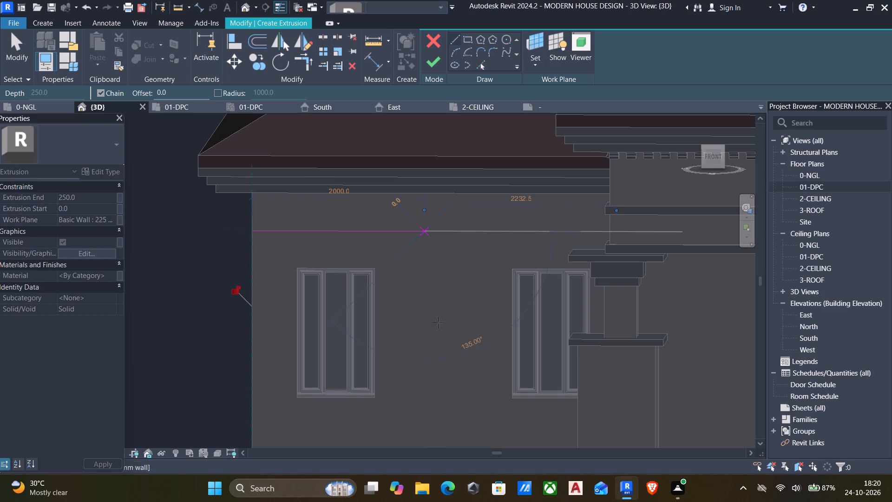
scroll(433, 257, "down", 3)
middle_click_drag(432, 326, 436, 248)
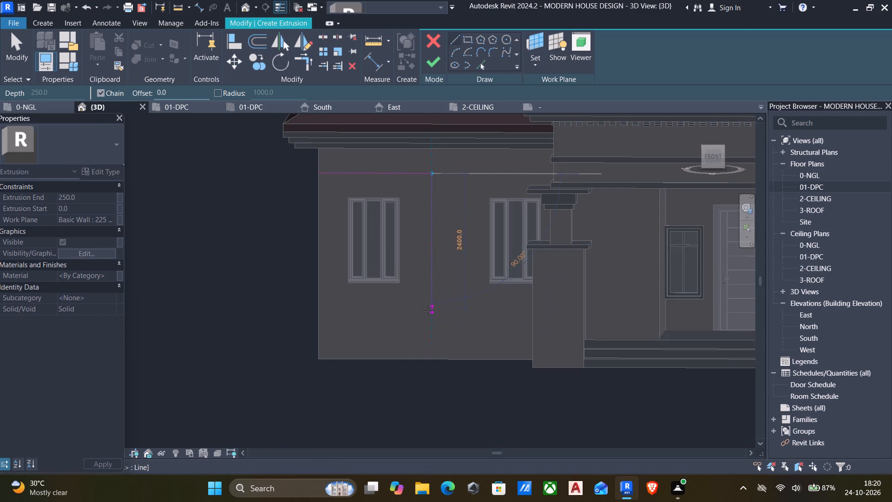
left_click(427, 319)
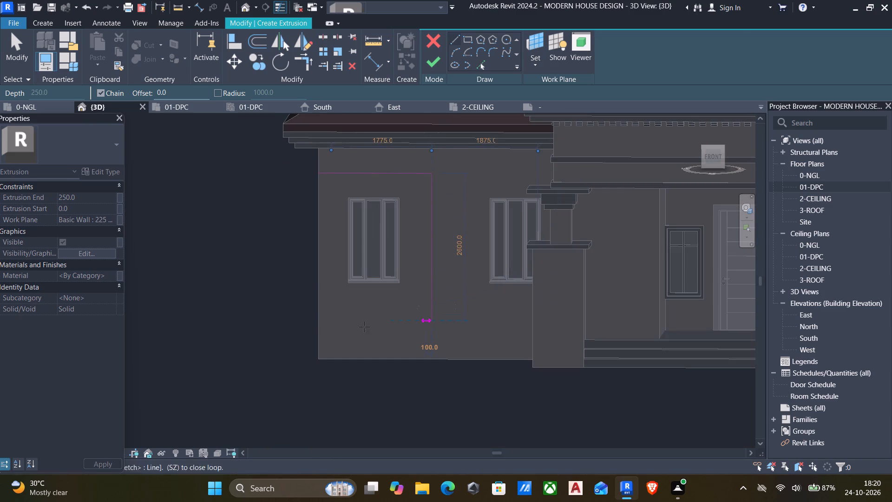
left_click(308, 317)
key("Escape")
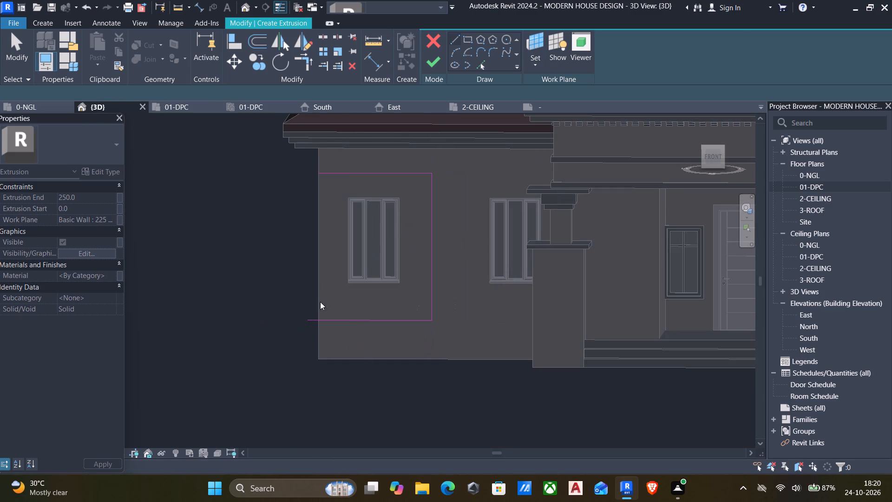
key("Escape")
Switch to the front view and extend the top sketch line past the wall's outer corner to a length of 2200 mm.
left_click(715, 154)
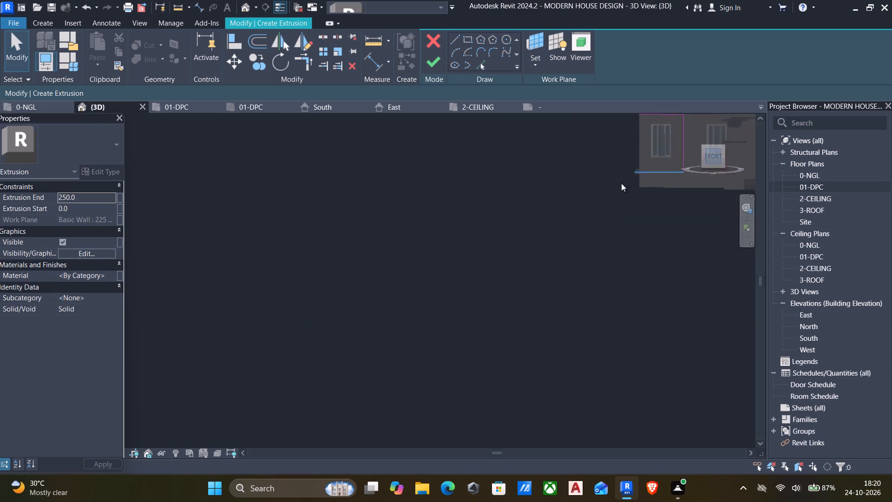
scroll(427, 266, "up", 4)
scroll(250, 329, "up", 1)
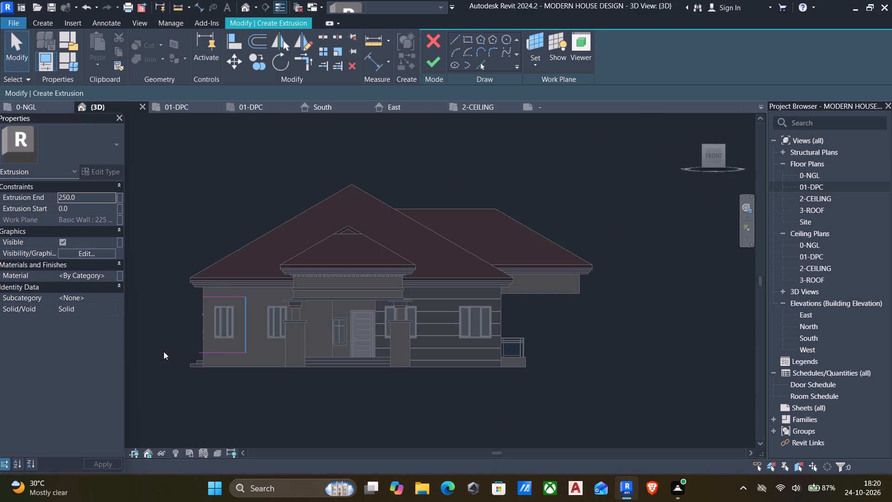
middle_click_drag(215, 342, 356, 331)
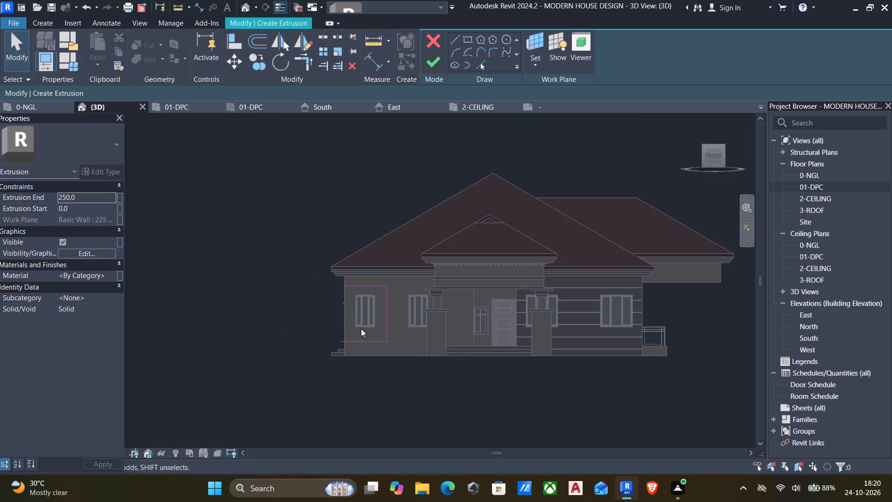
scroll(258, 298, "up", 4)
scroll(392, 394, "up", 1)
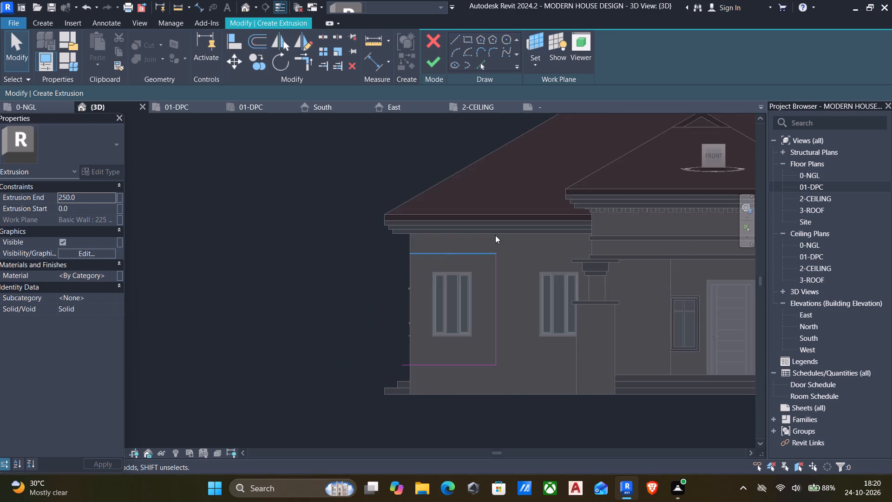
scroll(495, 235, "up", 3)
left_click(425, 259)
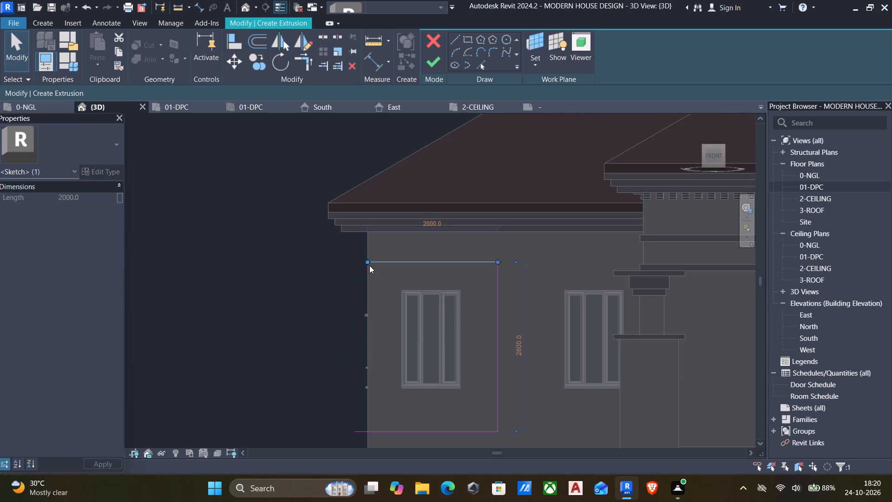
left_click_drag(367, 261, 350, 264)
middle_click_drag(314, 316, 303, 275)
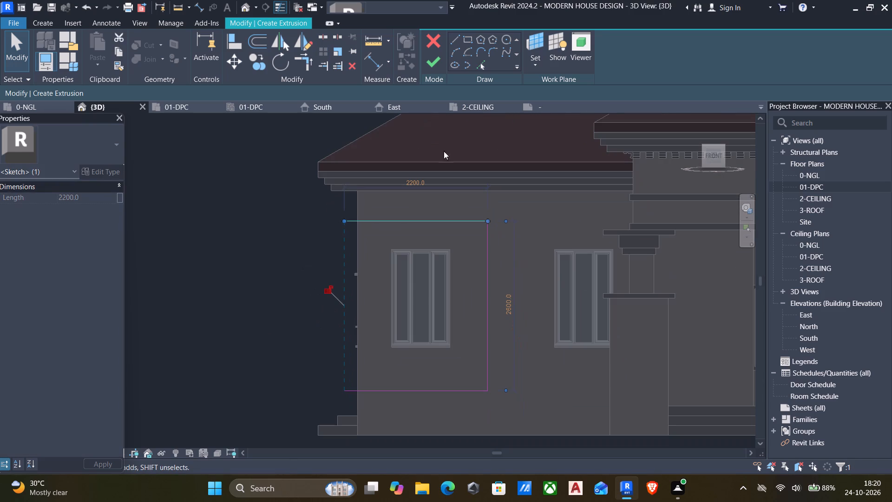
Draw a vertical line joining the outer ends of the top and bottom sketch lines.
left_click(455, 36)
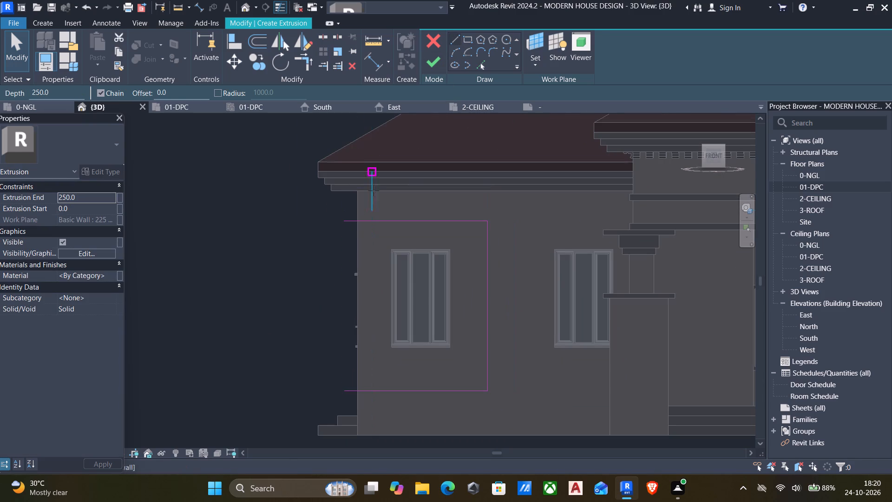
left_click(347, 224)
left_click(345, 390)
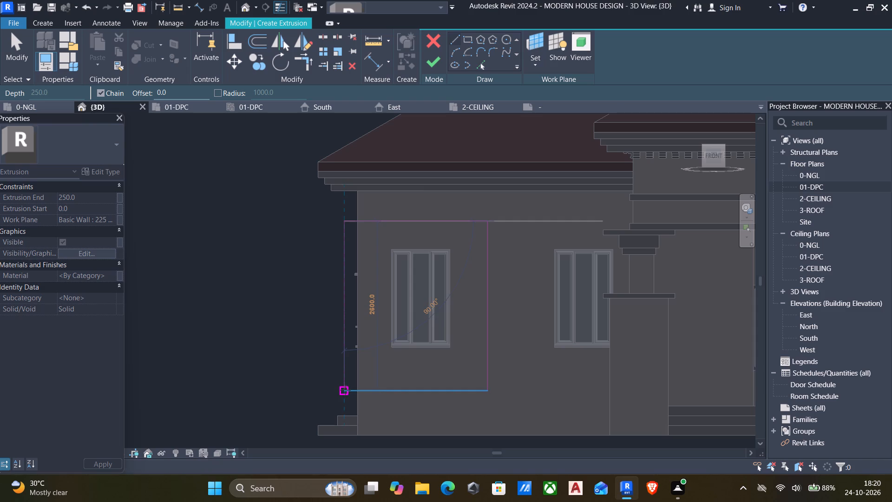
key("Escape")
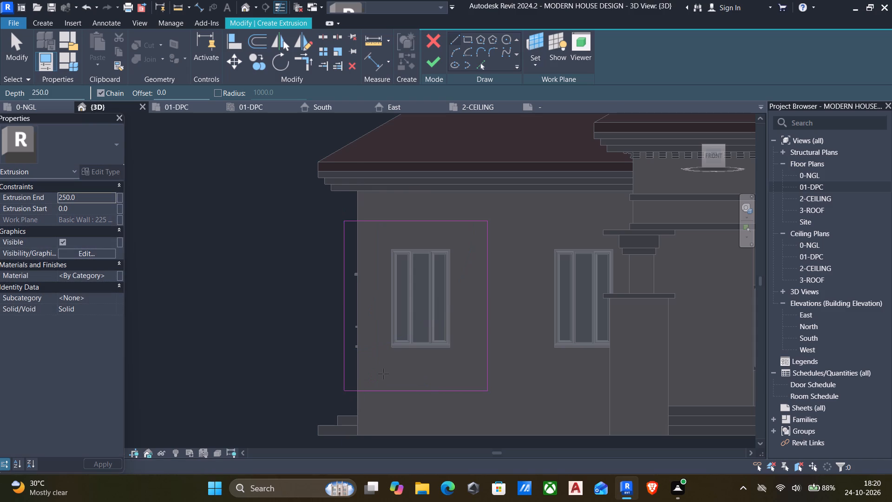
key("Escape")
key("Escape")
Set the distance between the profile's top and bottom lines to 2700 mm by moving the bottom line.
left_click(440, 388)
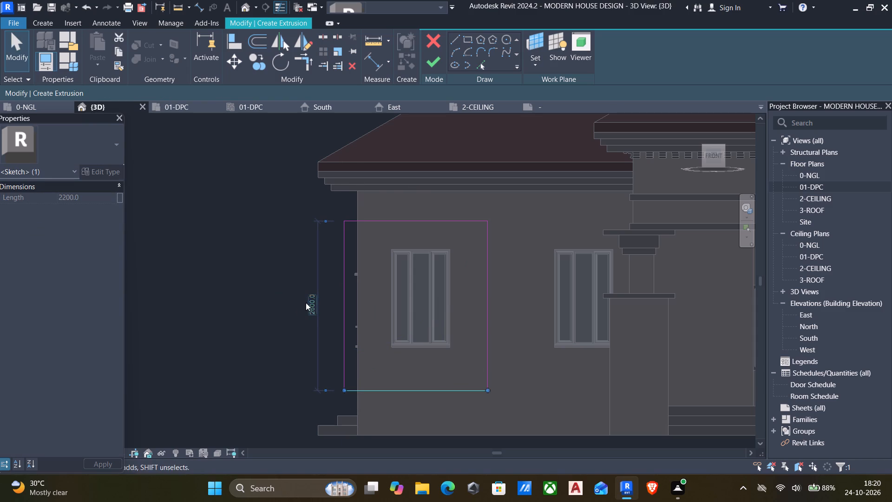
left_click(312, 300)
key("2")
key("7")
key("0")
key("0")
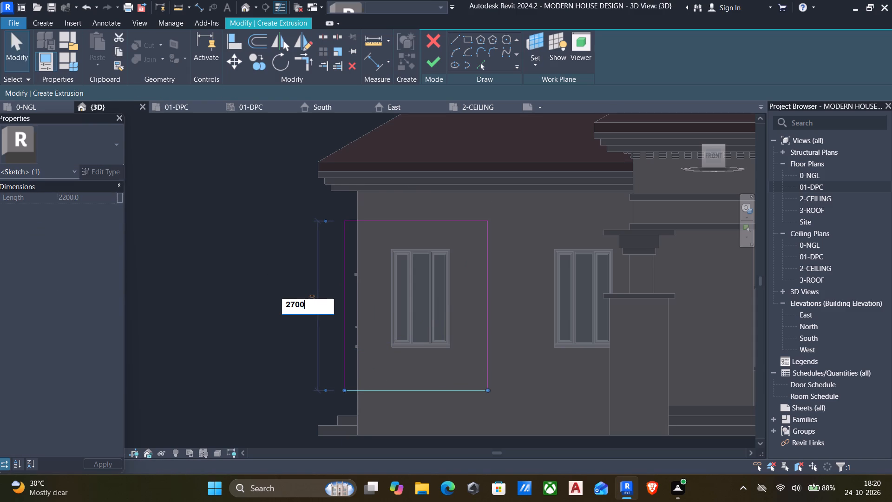
key("Return")
key("Escape")
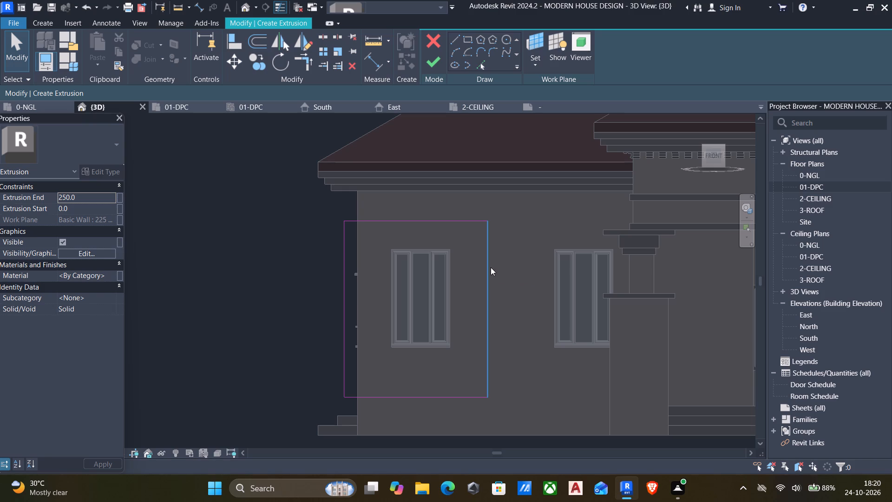
Sketch a short vertical guide line on the wall's outer corner and offset a copy of it 300 mm outward.
left_click(249, 47)
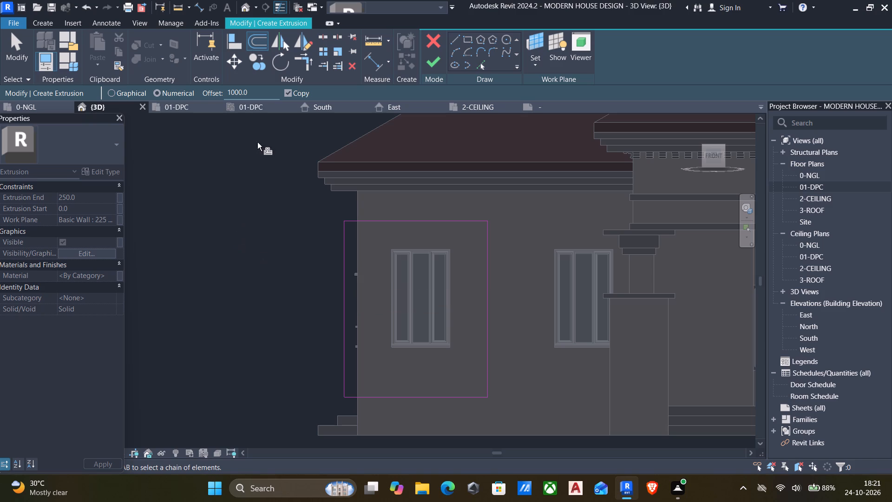
left_click_drag(276, 88, 62, 104)
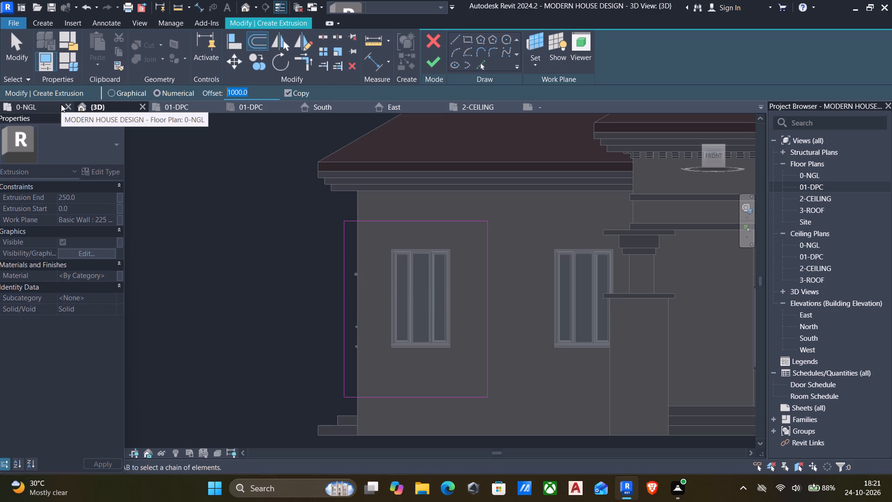
type("300")
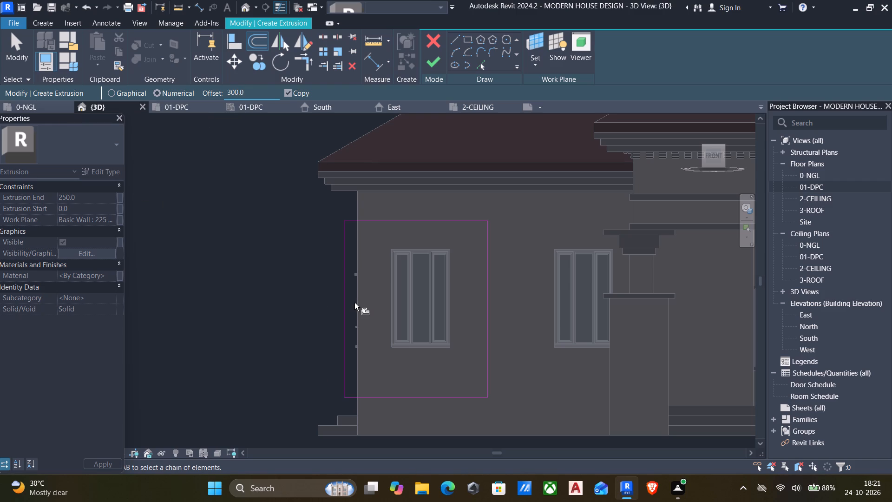
scroll(354, 303, "up", 5)
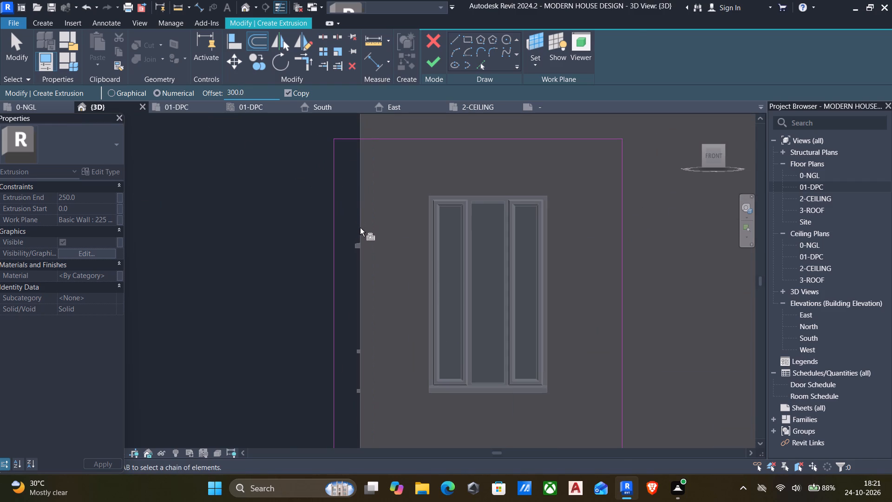
scroll(372, 250, "down", 4)
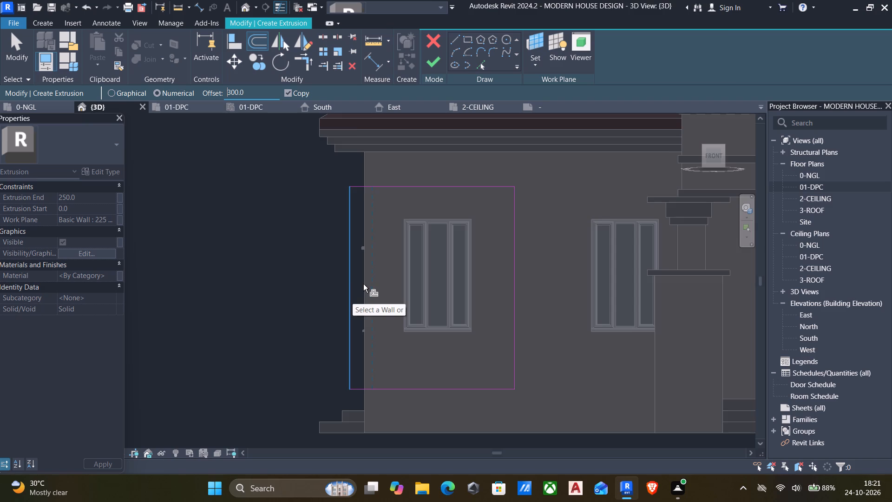
scroll(364, 284, "up", 4)
scroll(364, 290, "down", 5)
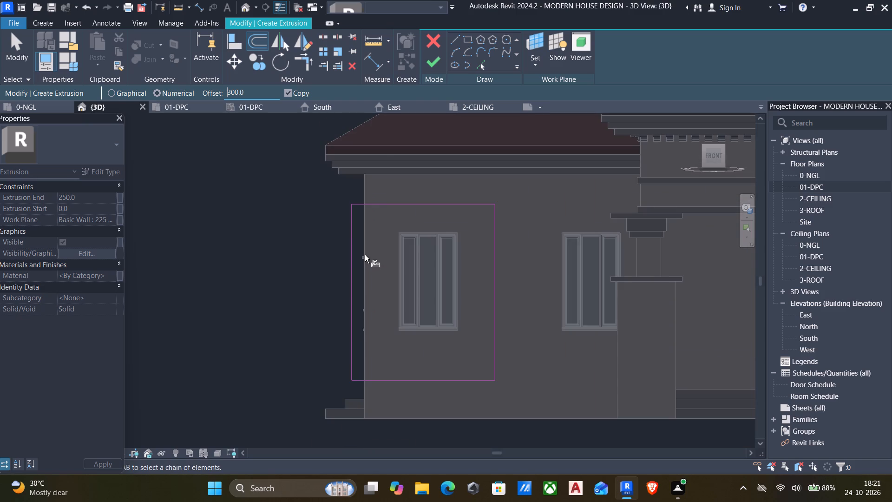
middle_click_drag(355, 242, 342, 246)
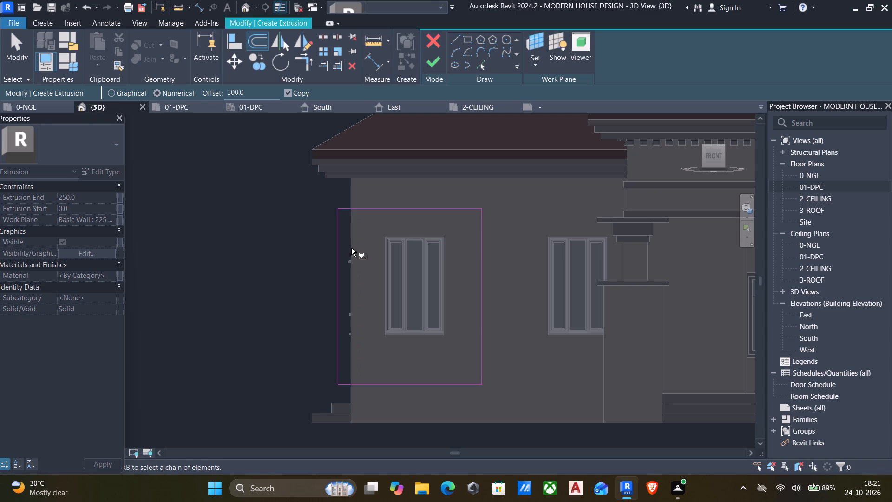
scroll(357, 254, "up", 7)
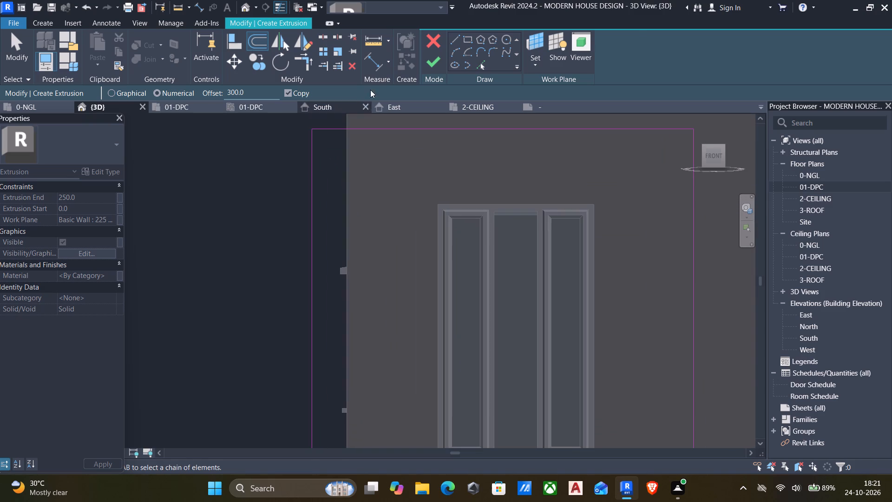
left_click(453, 37)
left_click(345, 176)
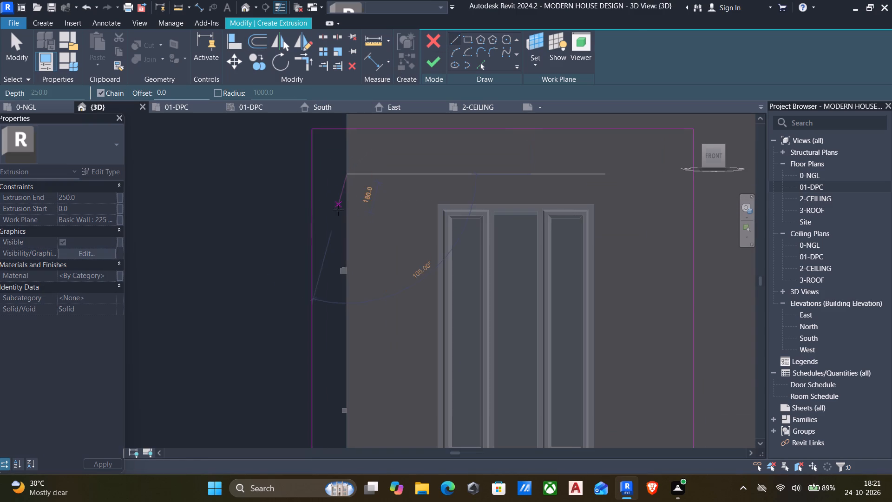
left_click(349, 239)
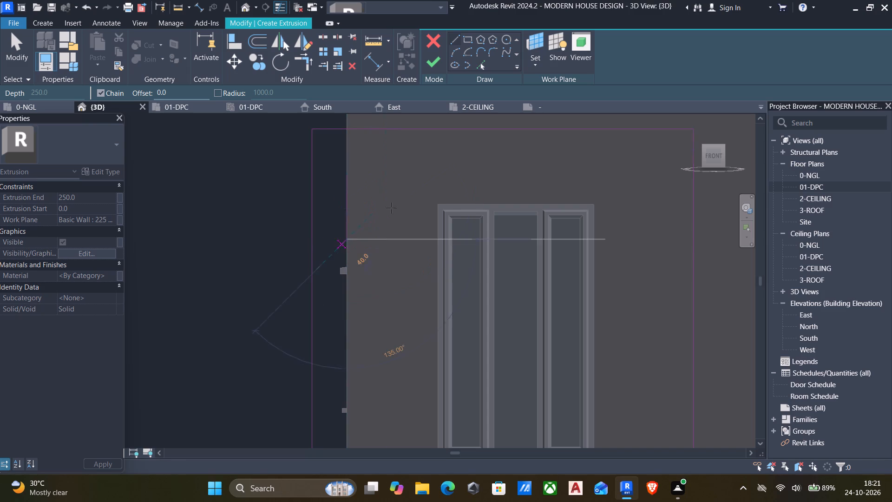
key("Escape")
left_click(261, 38)
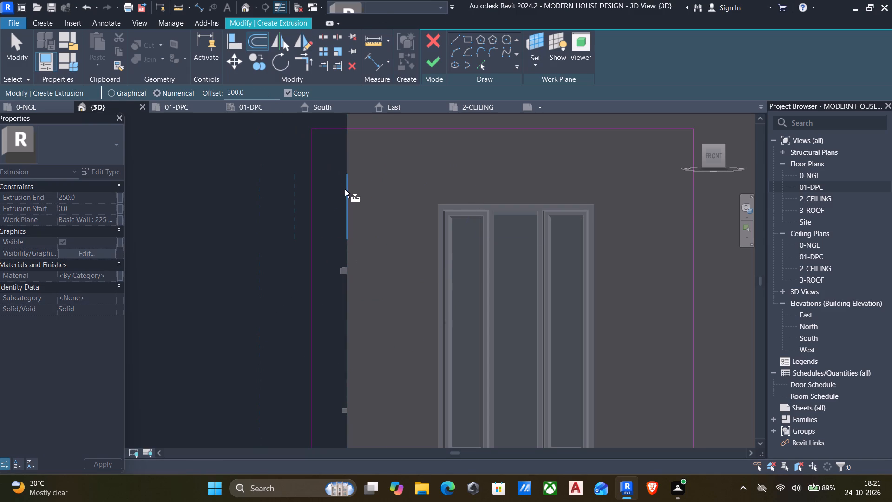
left_click(345, 192)
key("Escape")
key("Escape")
Delete the profile's outer vertical line and the guide line on the wall corner, keeping the offset copy.
left_click_drag(326, 268, 322, 269)
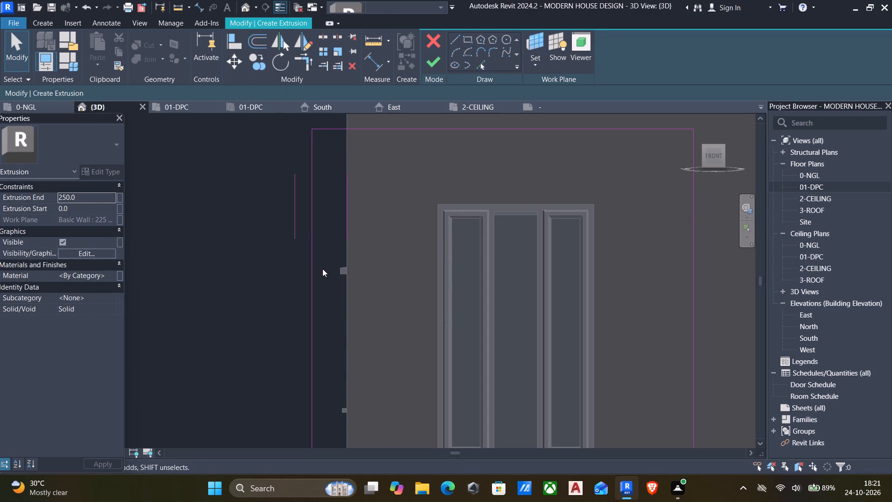
left_click_drag(322, 269, 278, 271)
key("Delete")
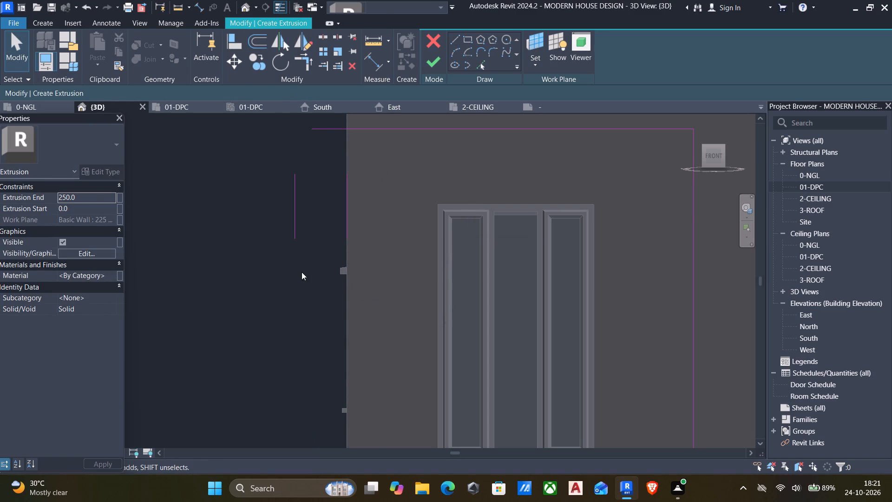
scroll(338, 204, "down", 6)
left_click(341, 207)
key("Delete")
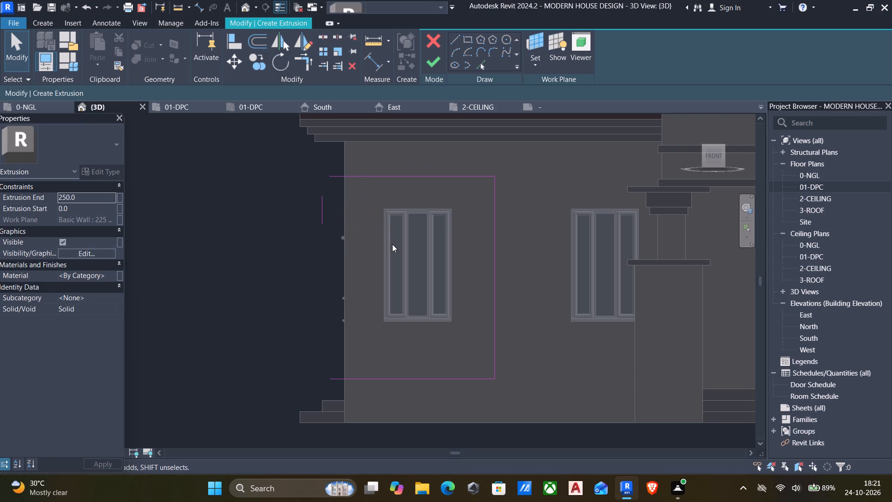
Trim/extend the profile's top and bottom lines to meet the offset vertical line, closing the rectangle around the outer window.
scroll(395, 246, "down", 6)
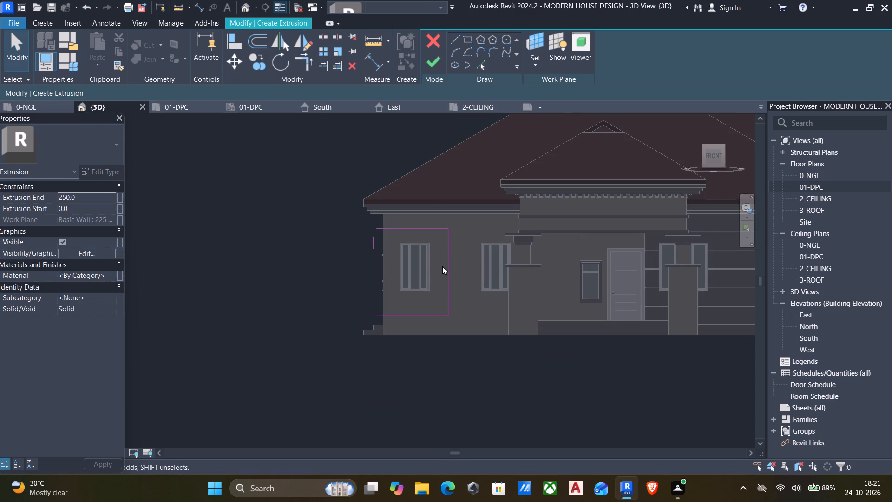
type("tr")
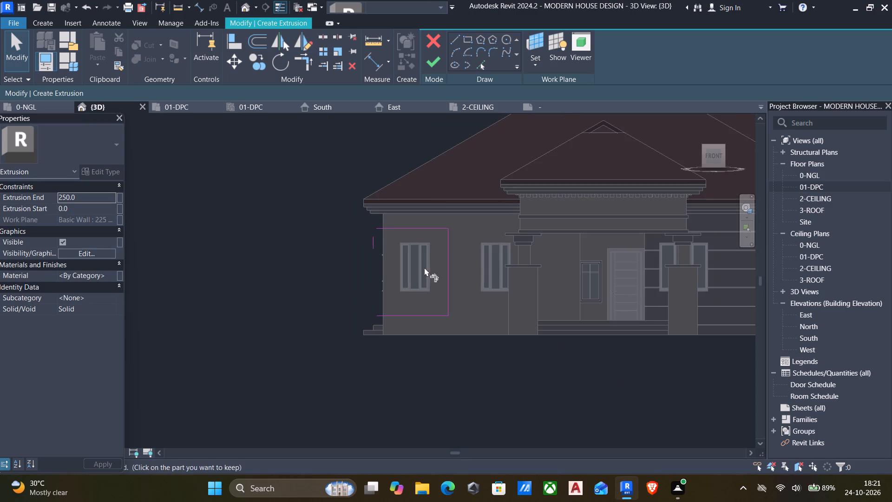
left_click(391, 225)
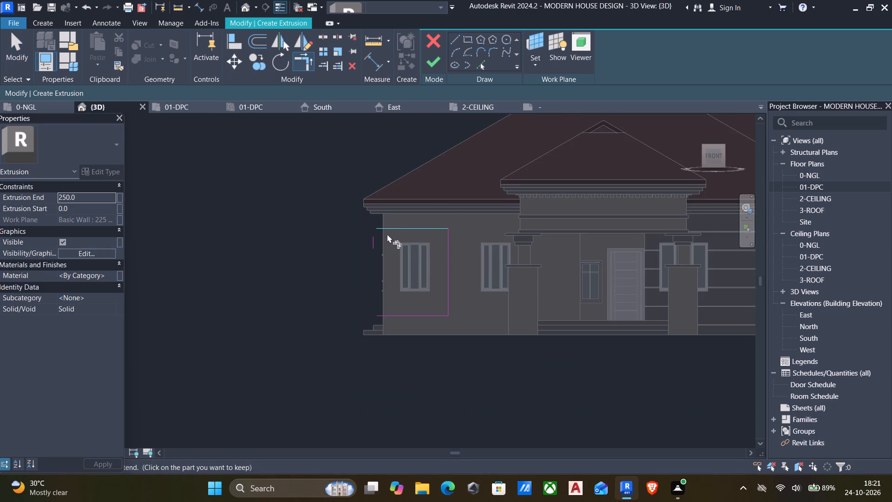
left_click(375, 241)
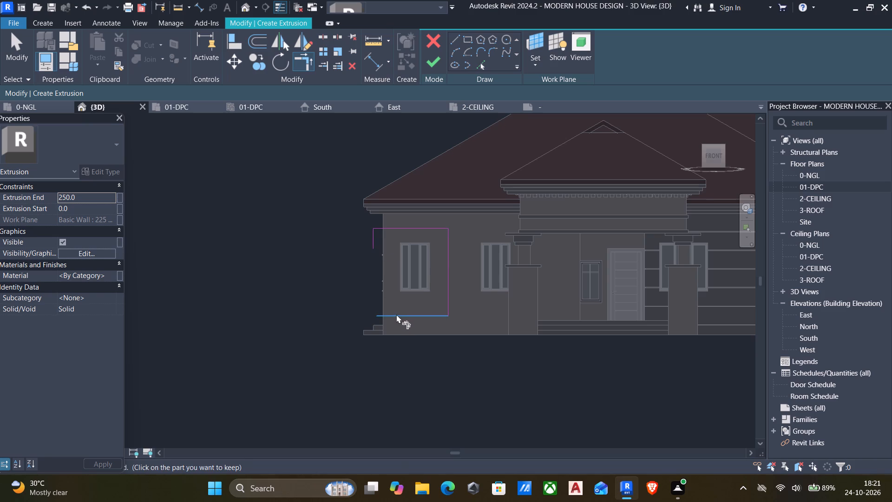
left_click(396, 314)
left_click(371, 237)
middle_click_drag(334, 253, 324, 239)
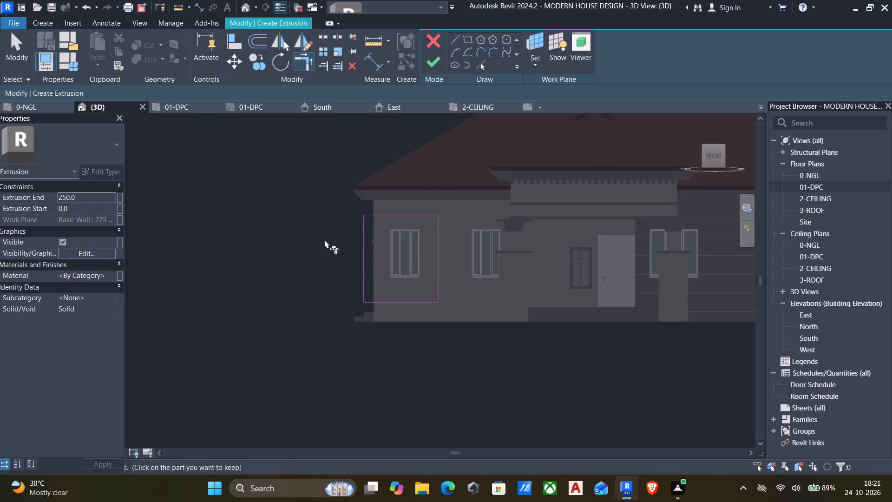
scroll(324, 239, "down", 3)
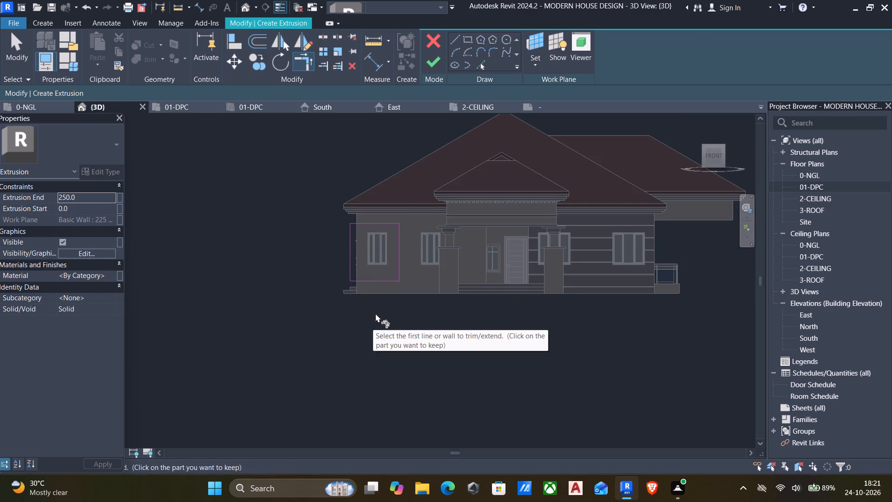
key("Escape")
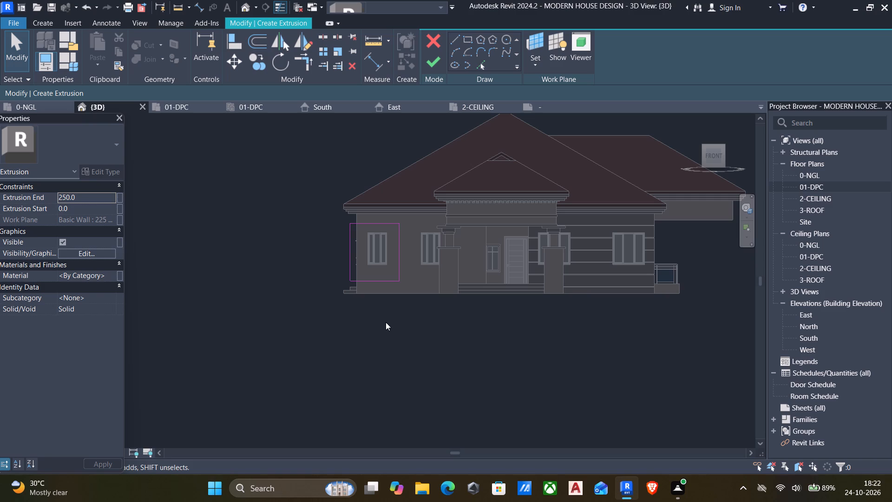
Offset copies of the profile's top line, bottom line and the vertical line between the two windows 100 mm inward.
left_click(259, 41)
left_click_drag(249, 97, 157, 99)
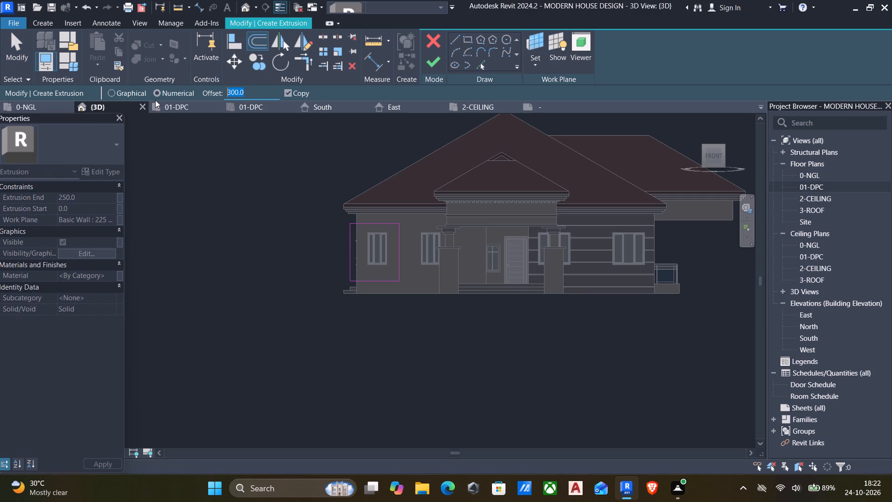
key("1")
type("00")
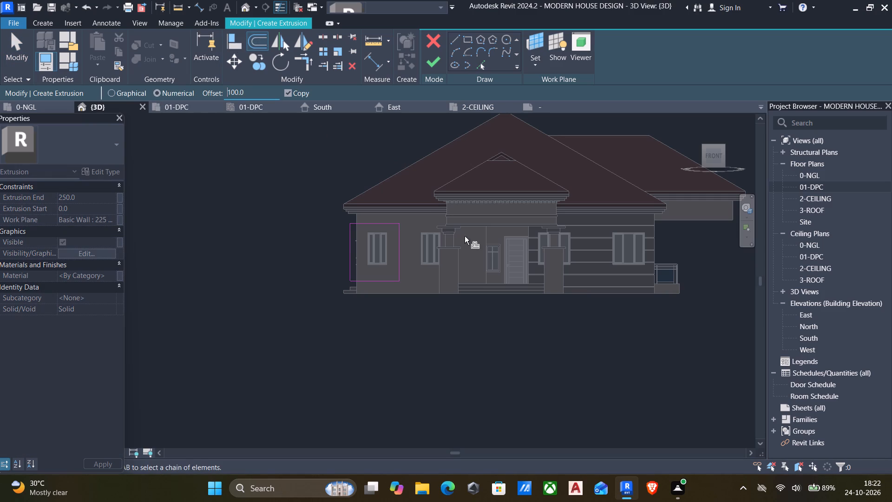
scroll(459, 244, "up", 4)
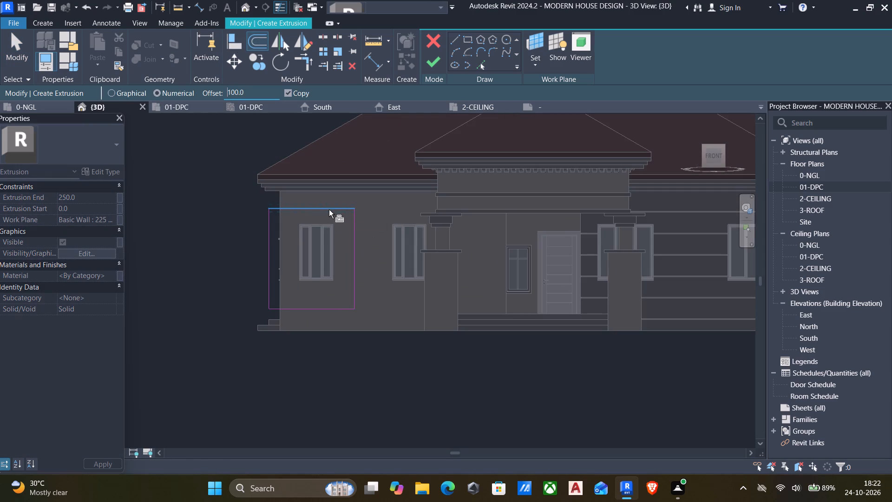
left_click(328, 210)
left_click(353, 226)
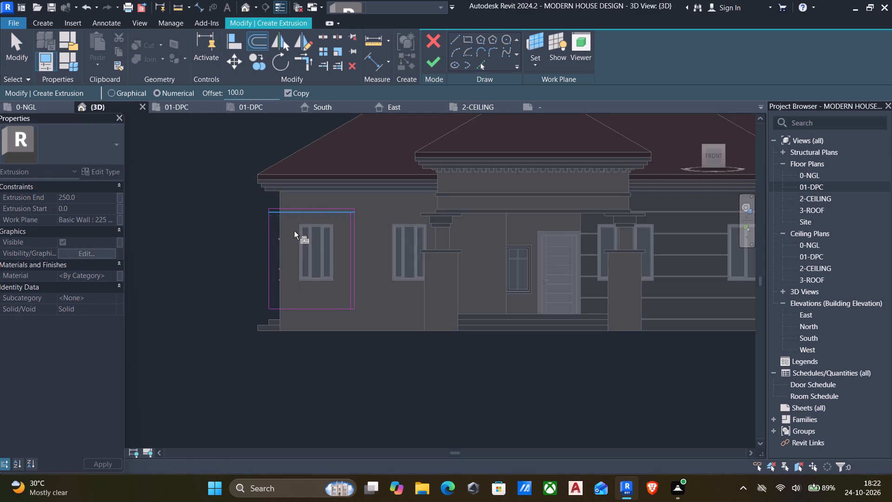
scroll(316, 302, "up", 3)
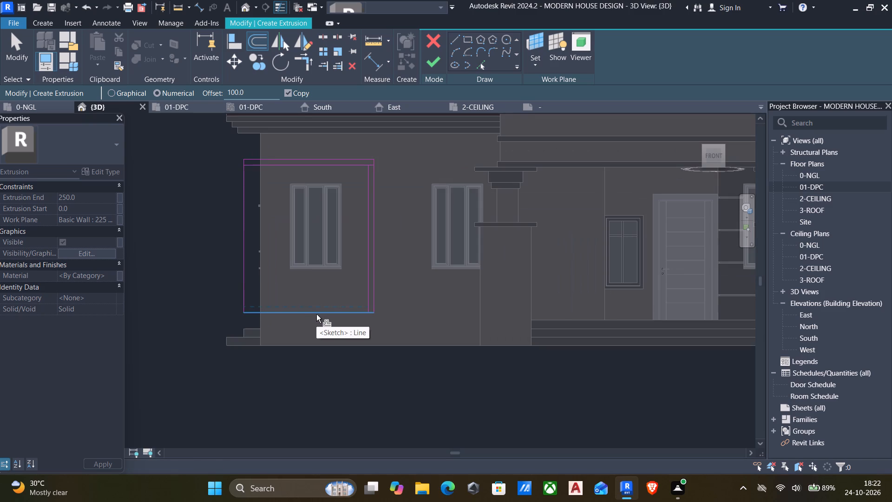
left_click(316, 314)
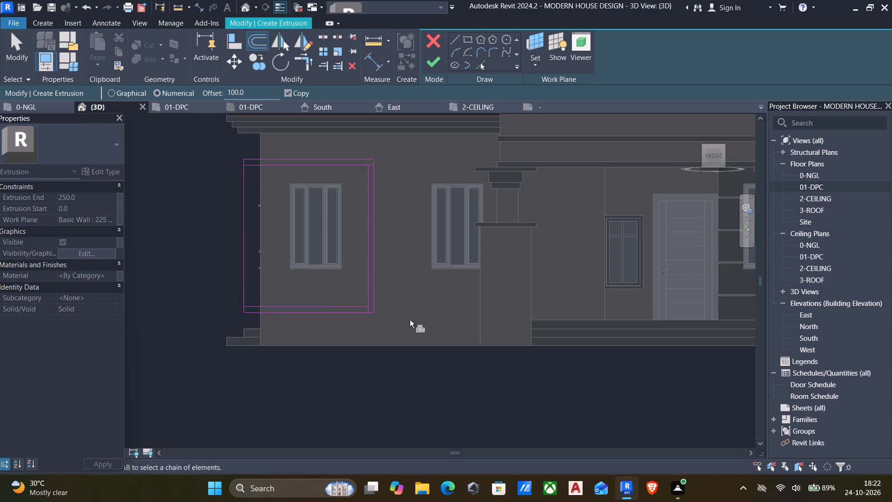
scroll(410, 320, "down", 3)
key("Escape")
Trim the inner offset lines to clean corners where they meet the inner vertical line, at top and bottom.
type("tr")
scroll(359, 228, "up", 5)
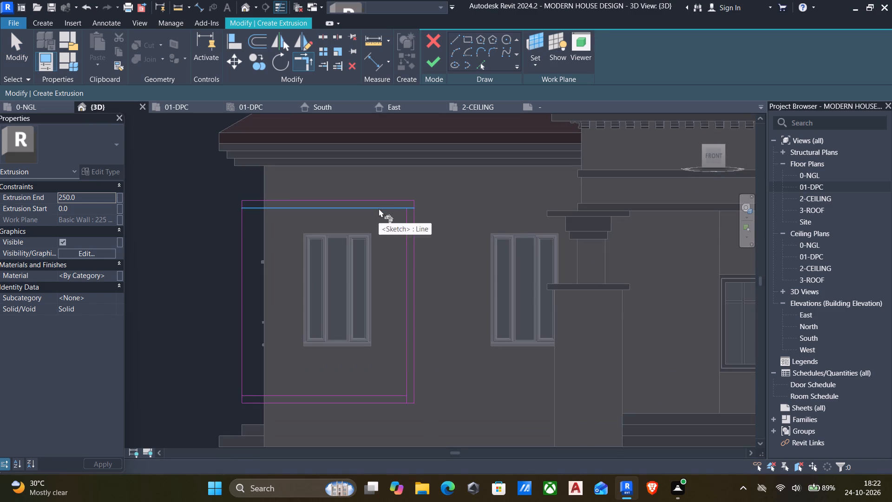
left_click(378, 208)
left_click(409, 243)
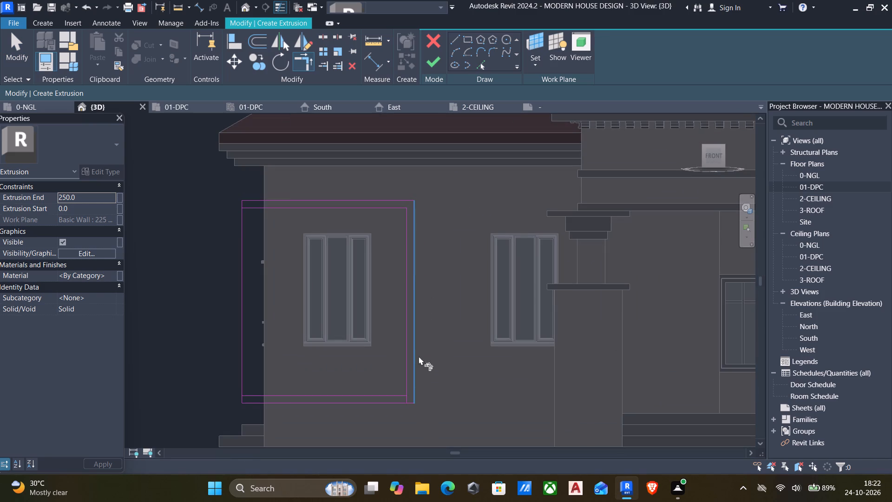
scroll(424, 371, "up", 5)
left_click(398, 389)
left_click(374, 411)
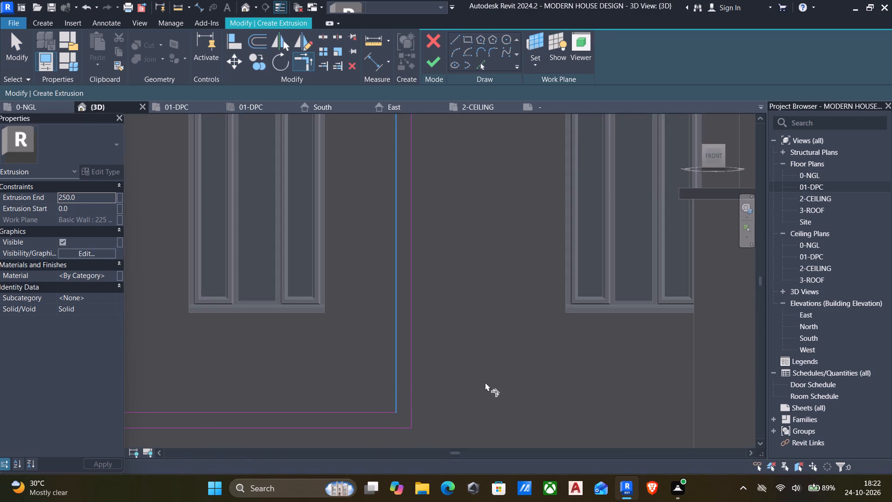
Delete the profile's outer vertical line beyond the wall corner.
scroll(486, 382, "down", 6)
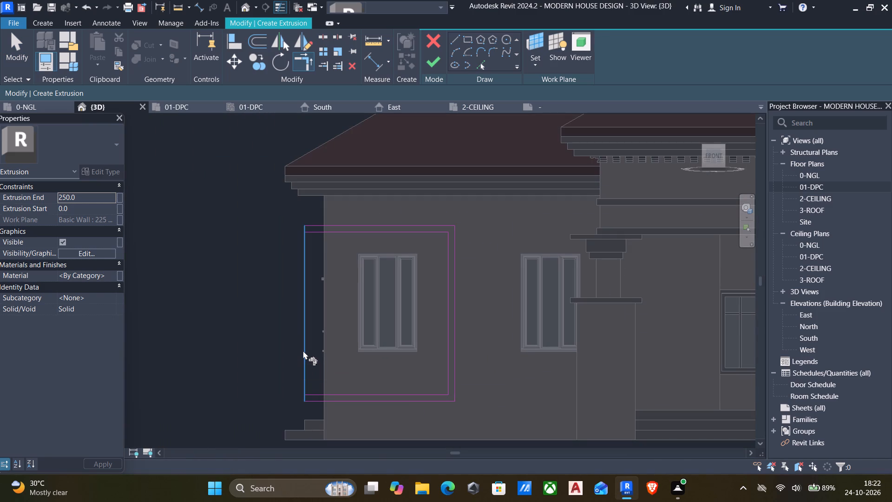
left_click(302, 347)
key("Delete")
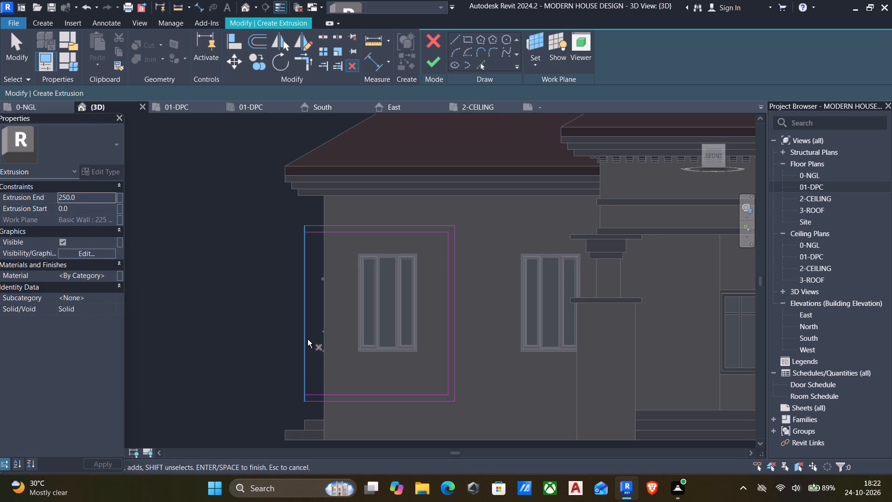
left_click(308, 339)
key("Delete")
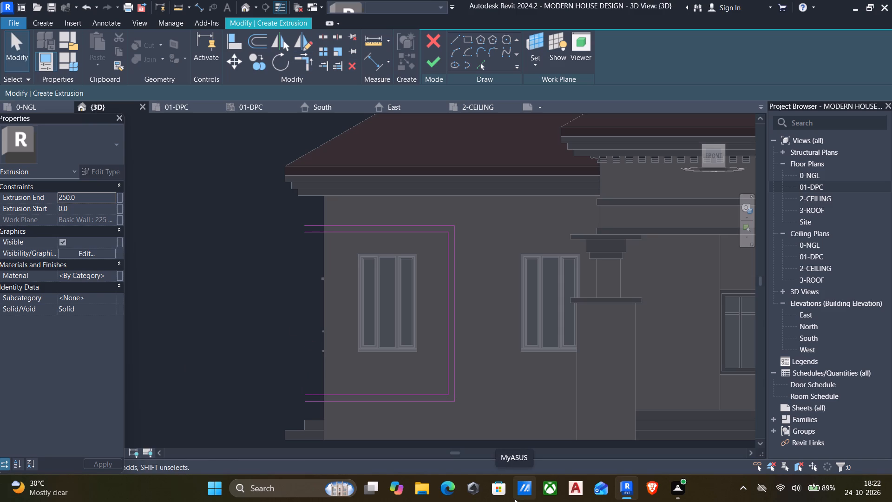
Draw short vertical lines closing the outer ends of the bottom and top bands, making a continuous C-shaped profile.
left_click(455, 35)
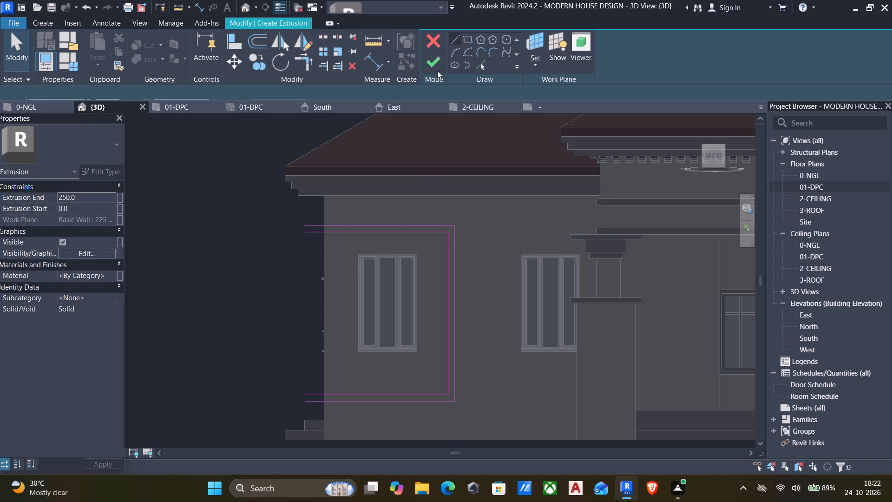
scroll(277, 399, "up", 4)
scroll(331, 403, "up", 4)
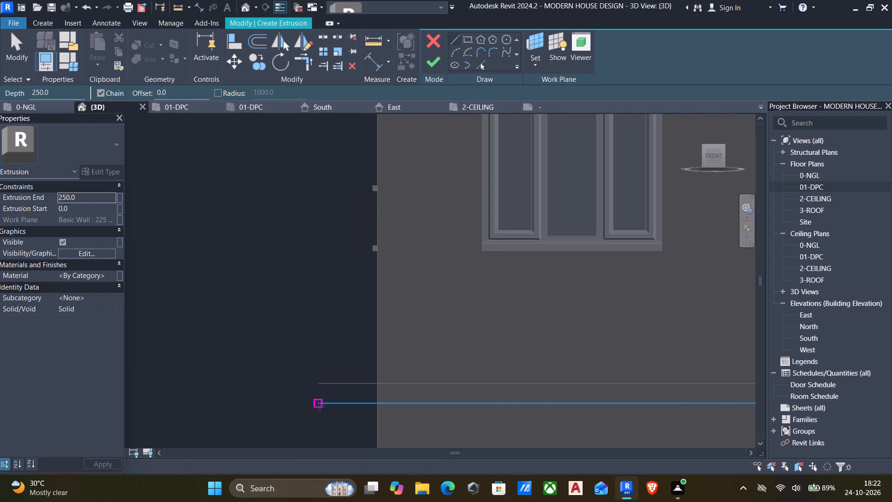
left_click(319, 406)
left_click(319, 383)
key("Escape")
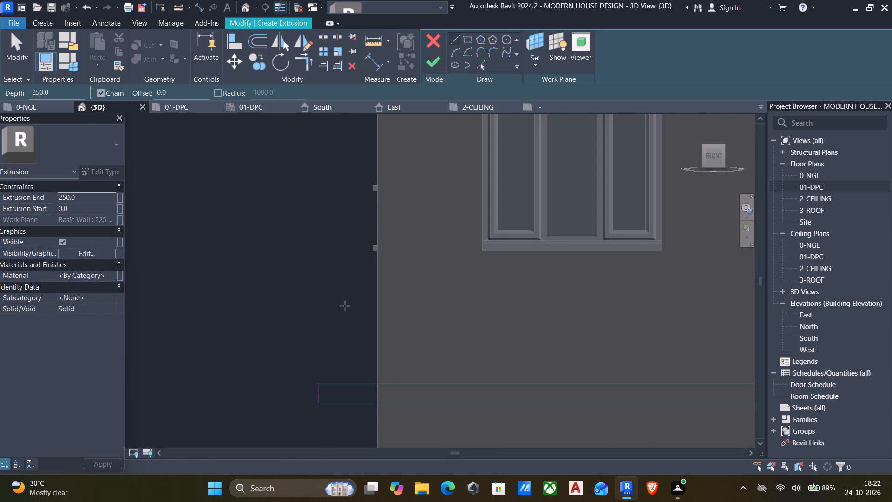
middle_click_drag(341, 290, 340, 414)
scroll(348, 438, "down", 5)
scroll(349, 206, "up", 4)
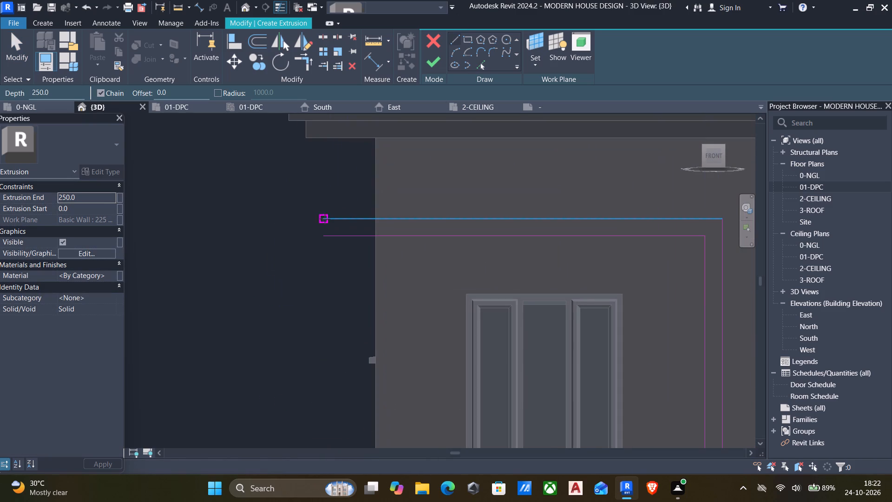
left_click(322, 219)
left_click(323, 237)
key("Escape")
scroll(315, 247, "down", 6)
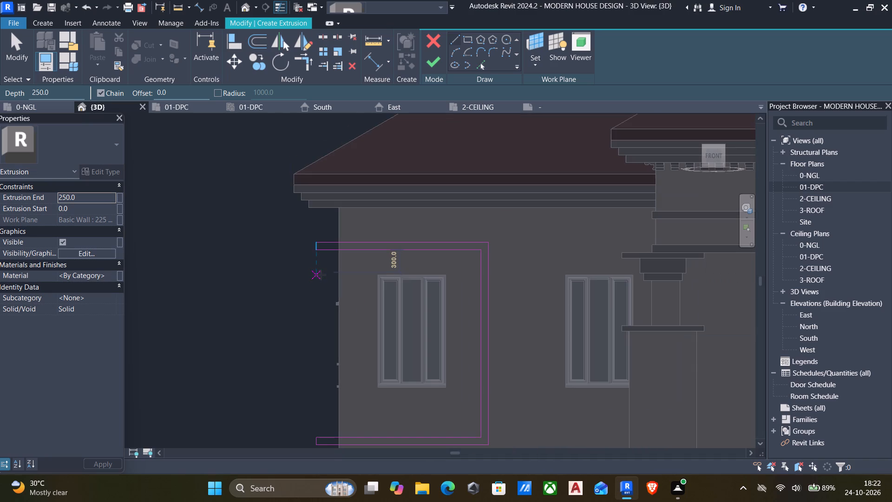
middle_click_drag(304, 297, 288, 225)
scroll(288, 224, "down", 2)
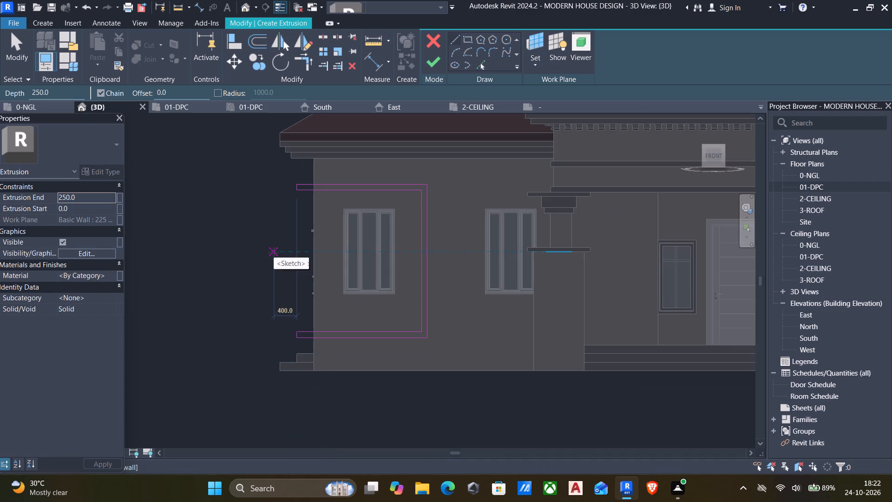
middle_click_drag(248, 280, 237, 260)
key("Escape")
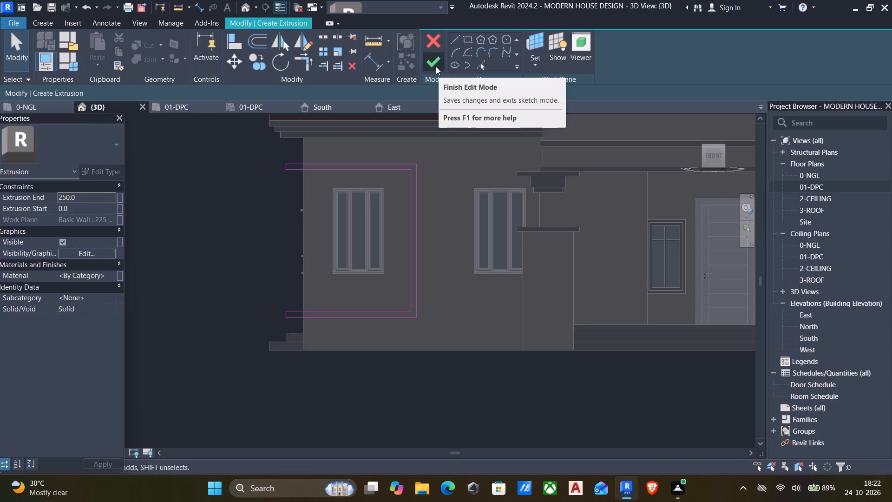
Set the extrusion end to 300 mm and finish the C-shaped frame extrusion.
left_click(100, 192)
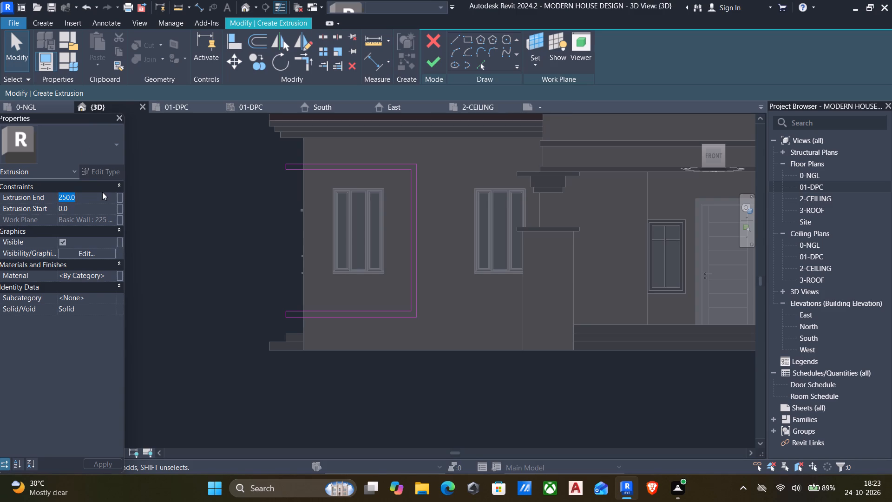
type("100")
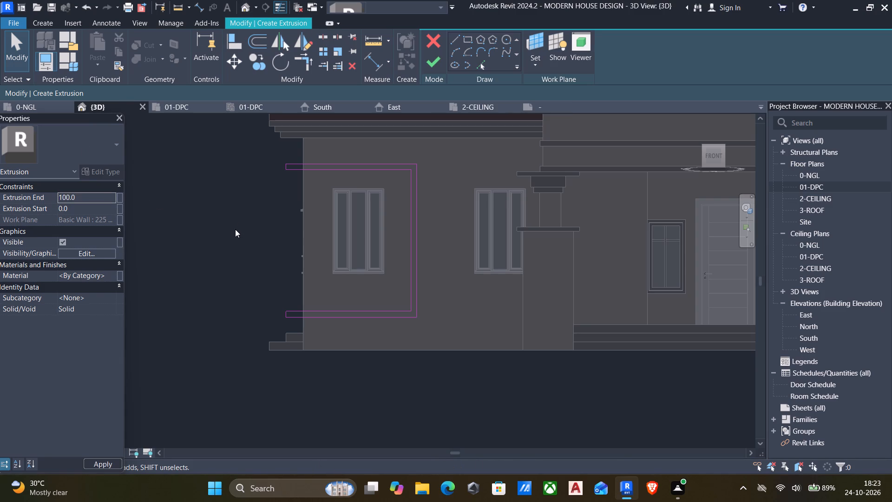
left_click(91, 202)
type("300")
left_click(437, 59)
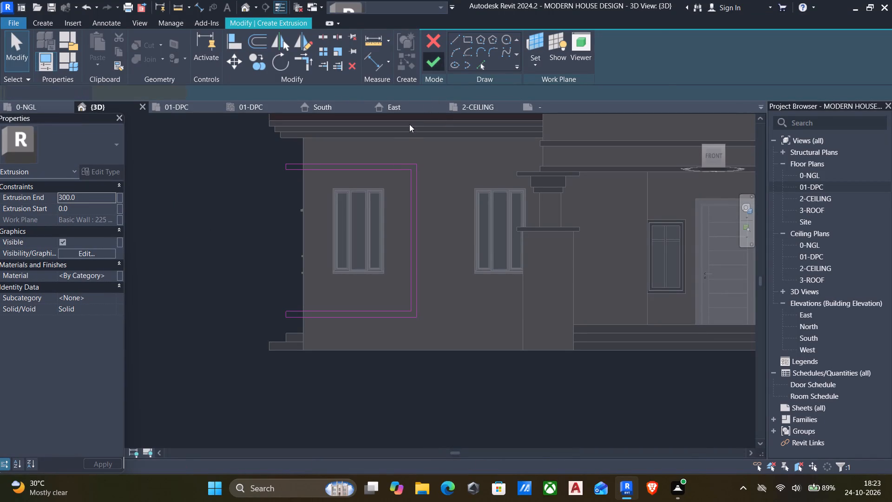
Start a second extrusion on the left side wall's exterior face as work plane, viewed straight on.
scroll(362, 218, "down", 2)
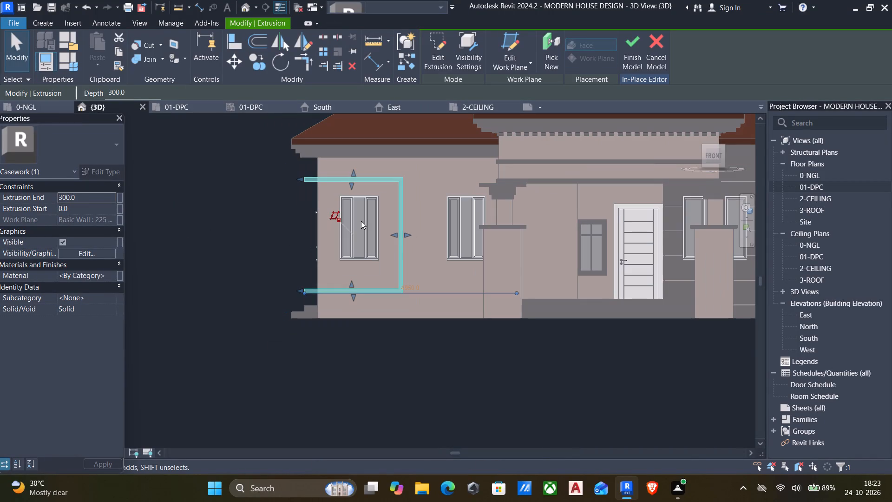
scroll(361, 221, "down", 3)
middle_click_drag(317, 277, 355, 382, "shift")
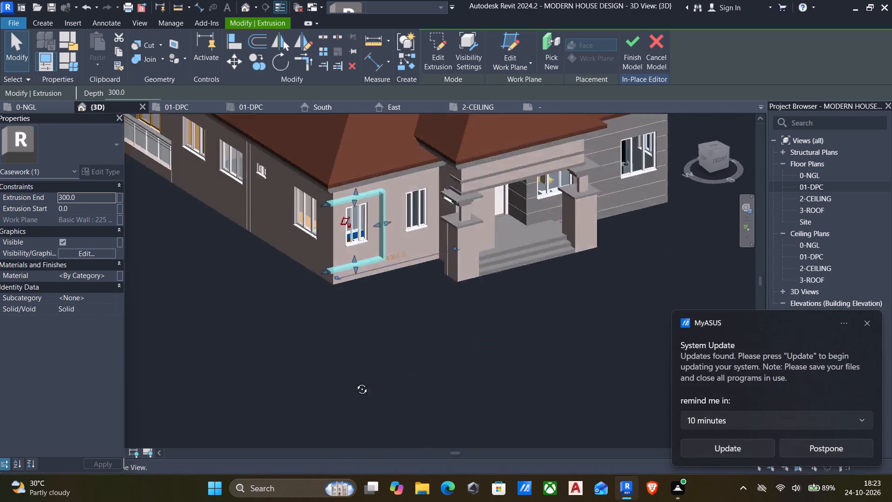
middle_click_drag(355, 382, 292, 369, "shift")
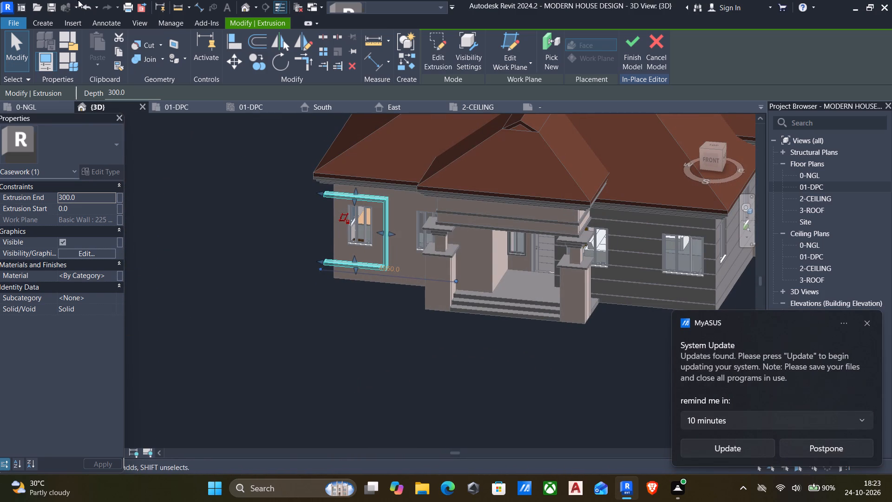
left_click(45, 21)
left_click(98, 37)
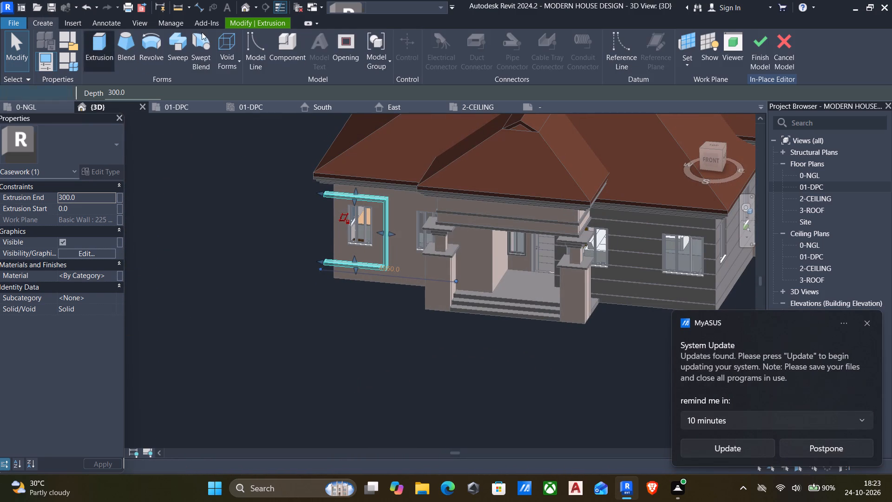
left_click(532, 69)
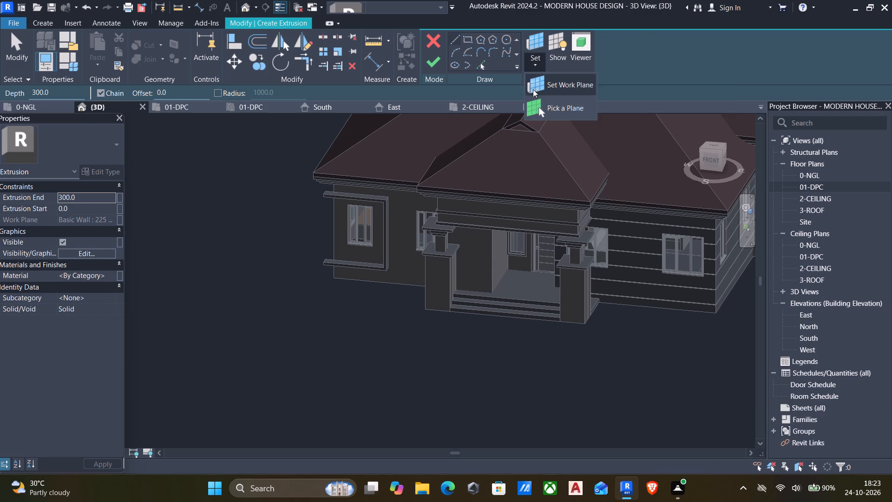
left_click(547, 105)
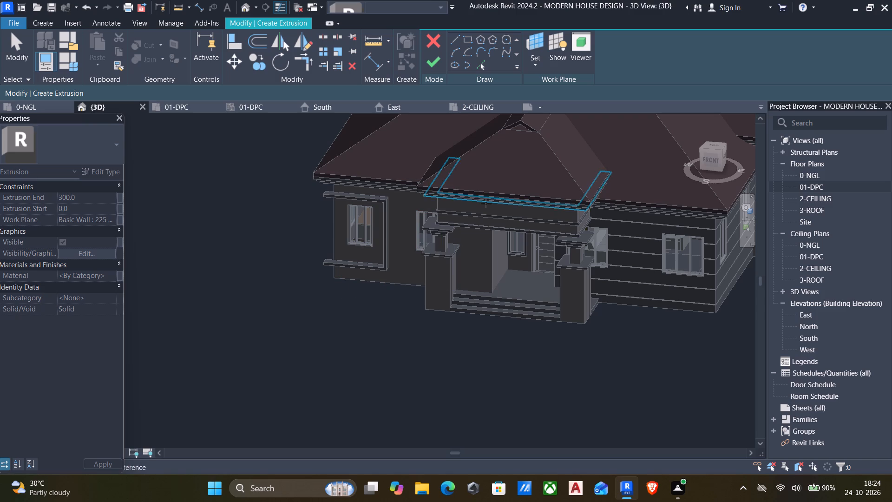
scroll(354, 303, "down", 2)
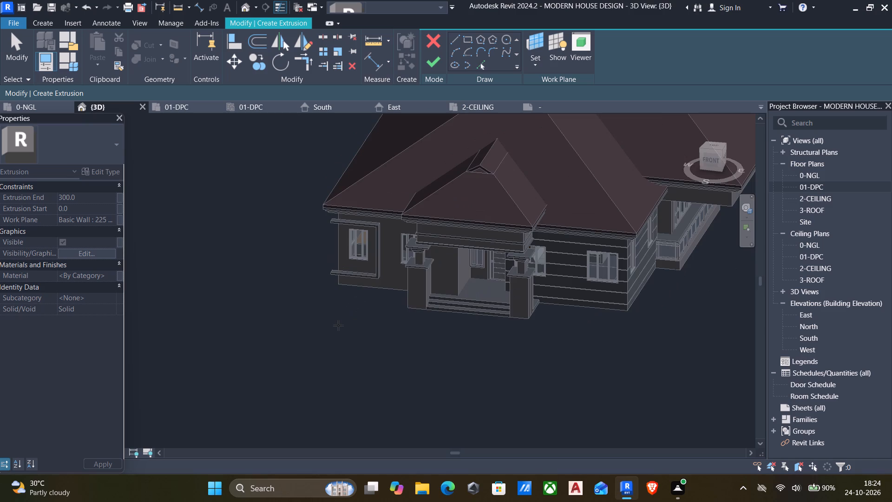
middle_click_drag(338, 325, 513, 279, "shift")
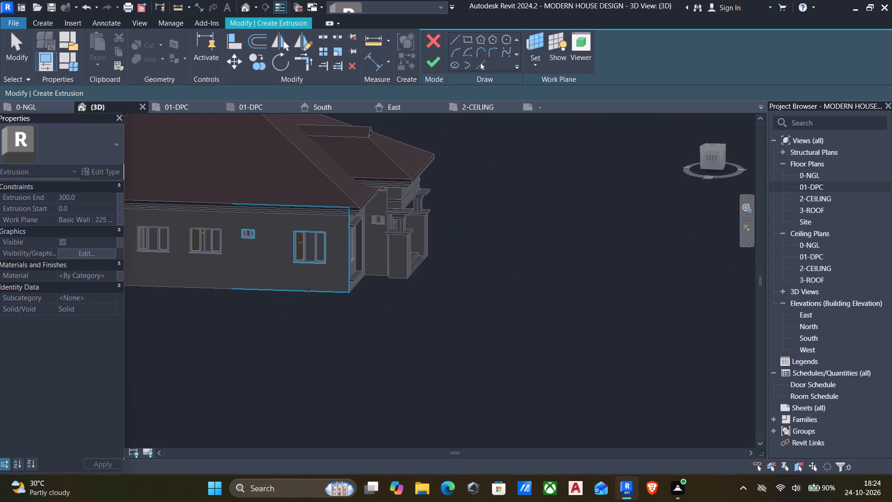
left_click(308, 289)
left_click(709, 158)
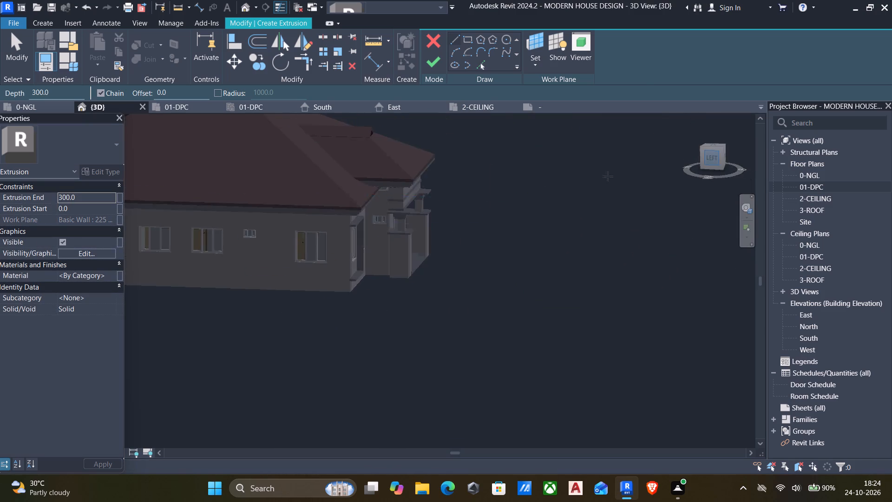
Sketch a thin rectangular top band about 4600 mm long, from the front frame's outer edge back along the side wall above the window.
scroll(440, 240, "up", 4)
scroll(512, 330, "up", 4)
scroll(572, 294, "up", 4)
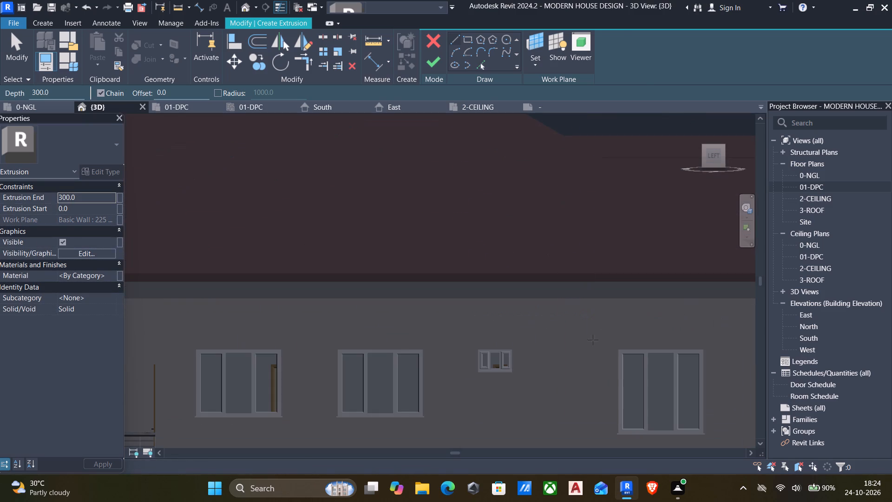
scroll(399, 315, "down", 2)
middle_click_drag(496, 355, 348, 346)
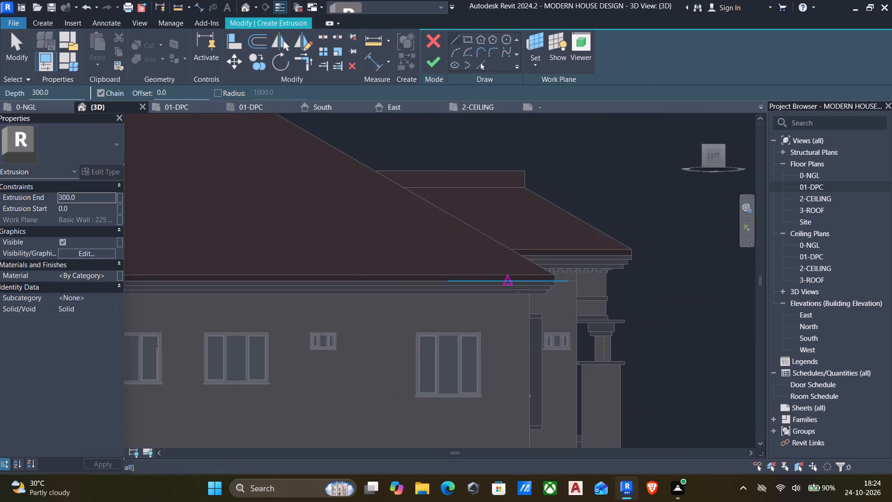
scroll(536, 324, "up", 3)
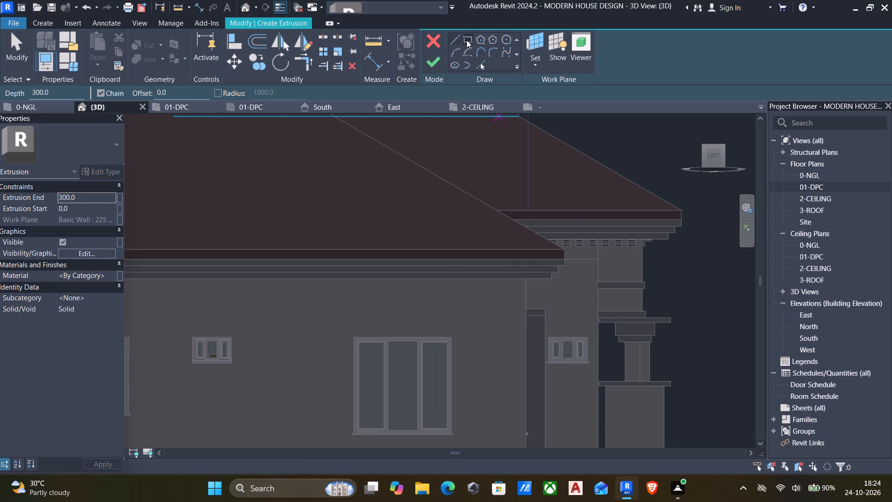
left_click(466, 40)
scroll(534, 322, "up", 4)
left_click(556, 313)
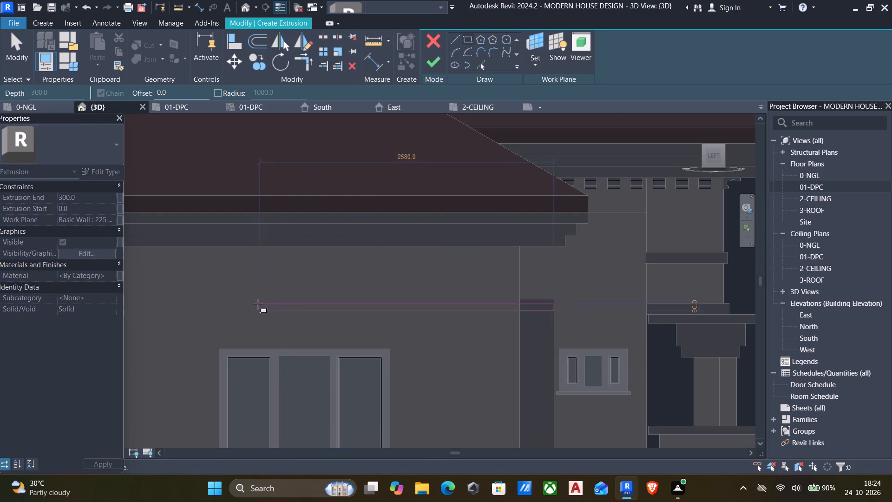
scroll(677, 305, "down", 5)
middle_click_drag(360, 327, 417, 305)
scroll(382, 306, "up", 3)
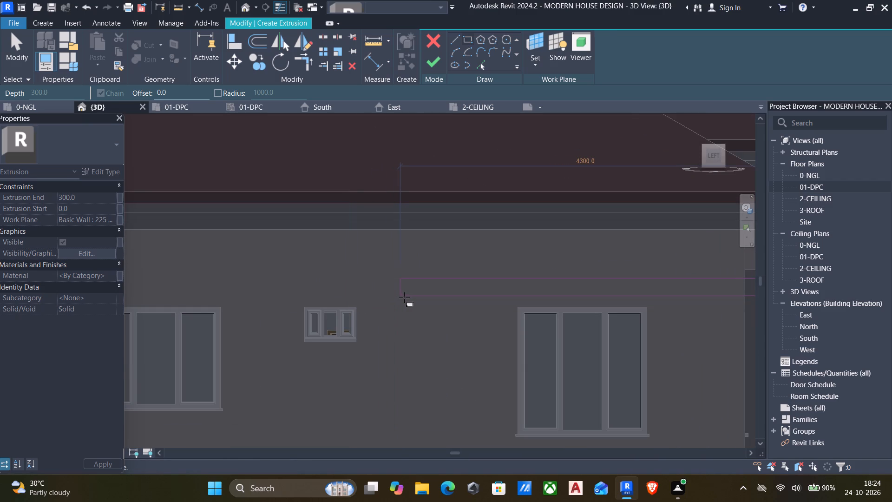
middle_click_drag(357, 313, 342, 317)
scroll(337, 321, "down", 3)
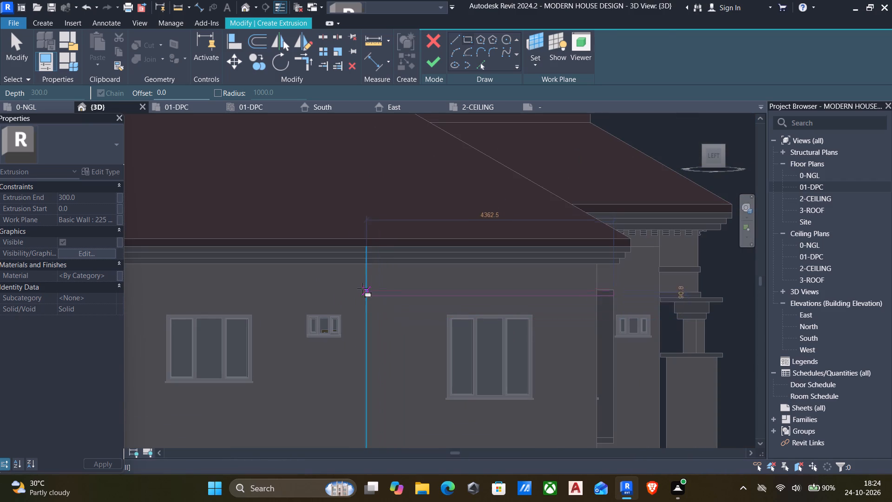
scroll(360, 284, "up", 5)
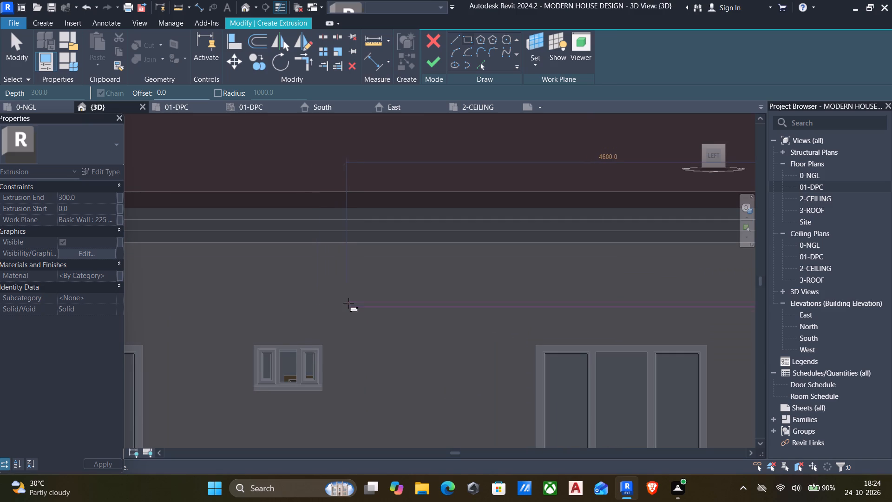
left_click(345, 297)
key("Escape")
Align the top band's upper edge with the top of the existing front frame.
scroll(492, 364, "down", 6)
middle_click_drag(489, 364, 401, 381)
key("a")
key("l")
scroll(527, 370, "up", 5)
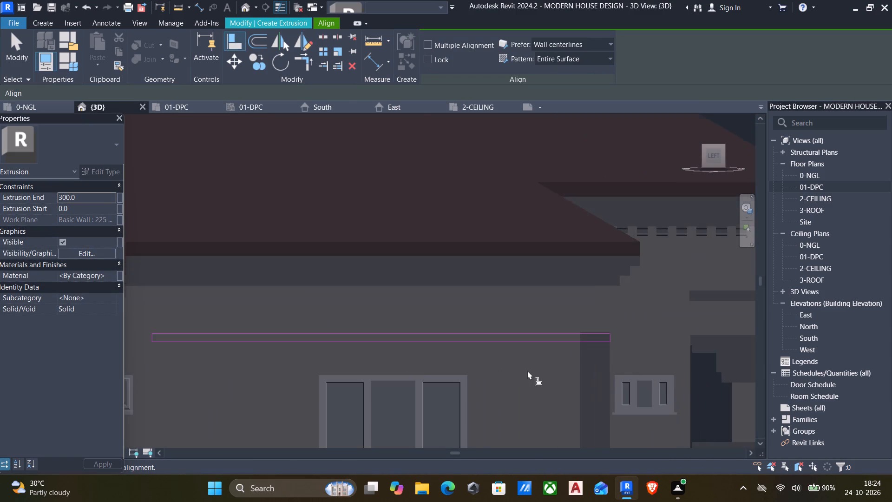
scroll(568, 353, "up", 5)
scroll(655, 322, "up", 5)
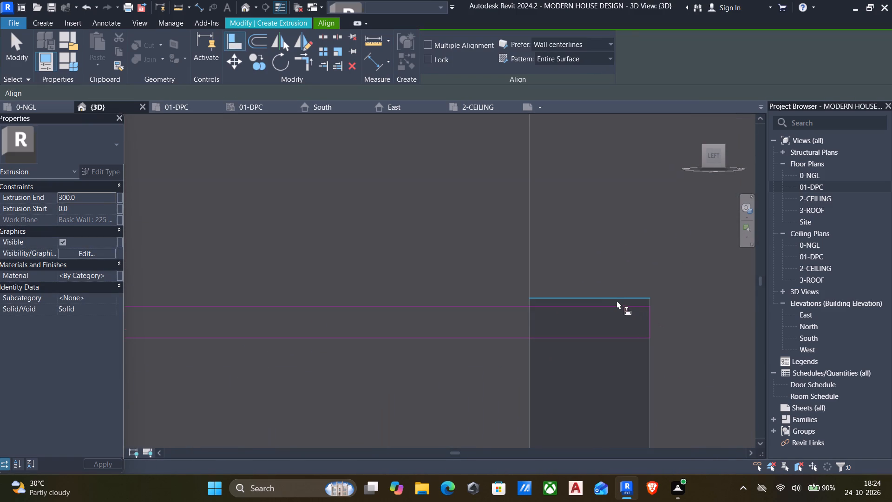
left_click(613, 298)
left_click(609, 307)
Sketch a thin rectangular bottom band about 3320 mm long, from the front frame's bottom outer corner back below the side window.
scroll(590, 322, "down", 5)
scroll(496, 350, "down", 5)
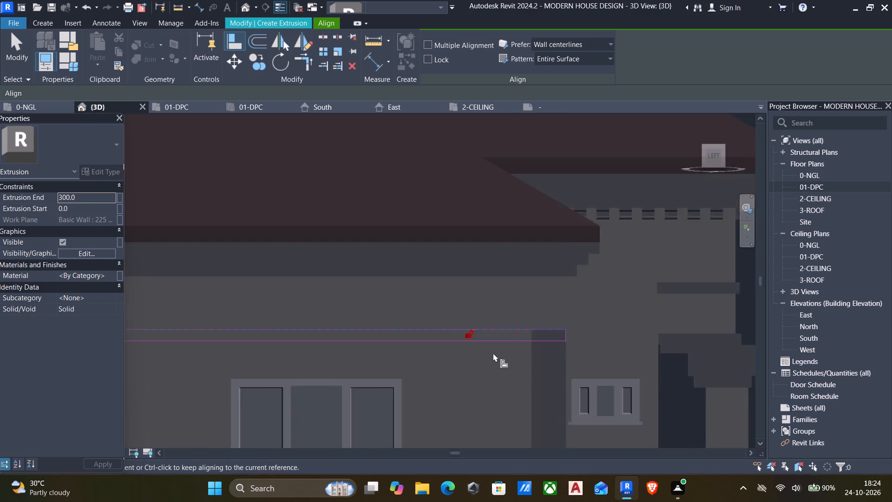
scroll(493, 353, "down", 2)
middle_click_drag(492, 354, 583, 310)
scroll(584, 309, "up", 1)
scroll(526, 295, "down", 3)
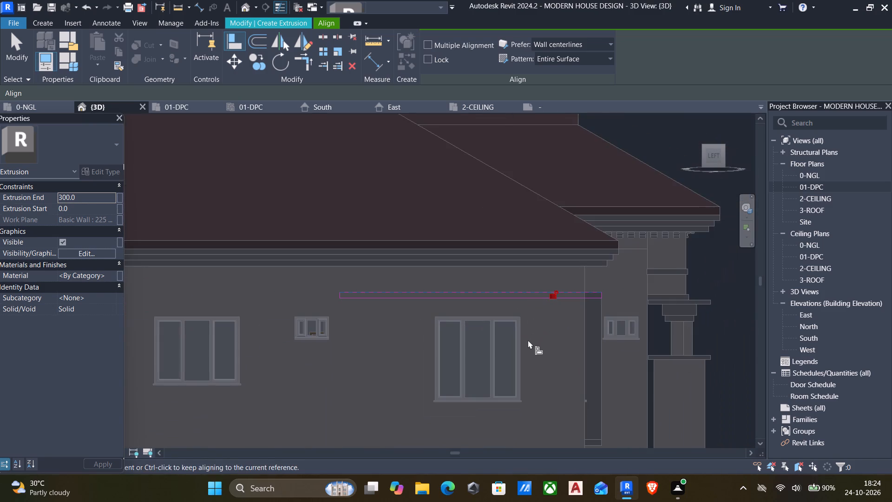
middle_click_drag(524, 347, 529, 275)
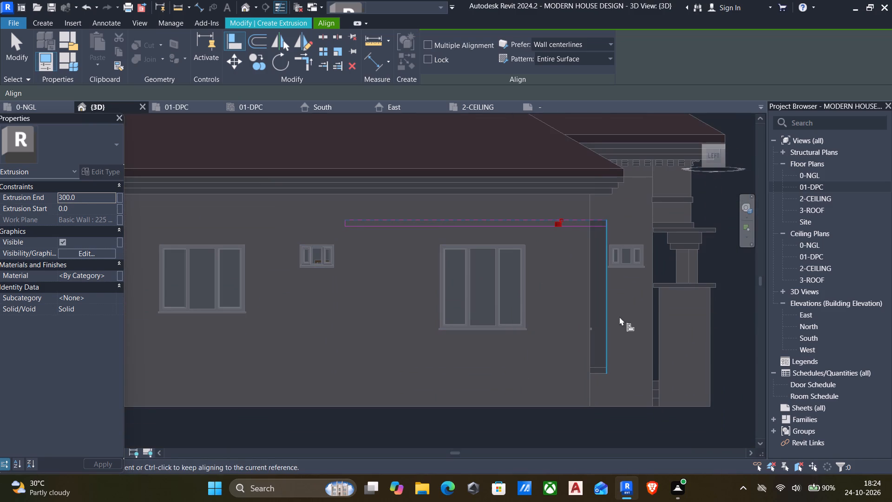
left_click(293, 18)
left_click(466, 42)
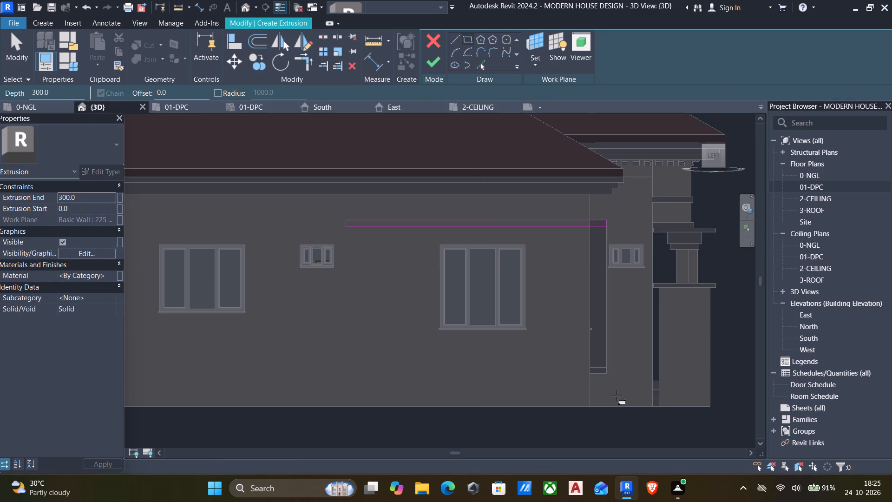
scroll(617, 396, "up", 5)
scroll(612, 358, "up", 5)
left_click(581, 343)
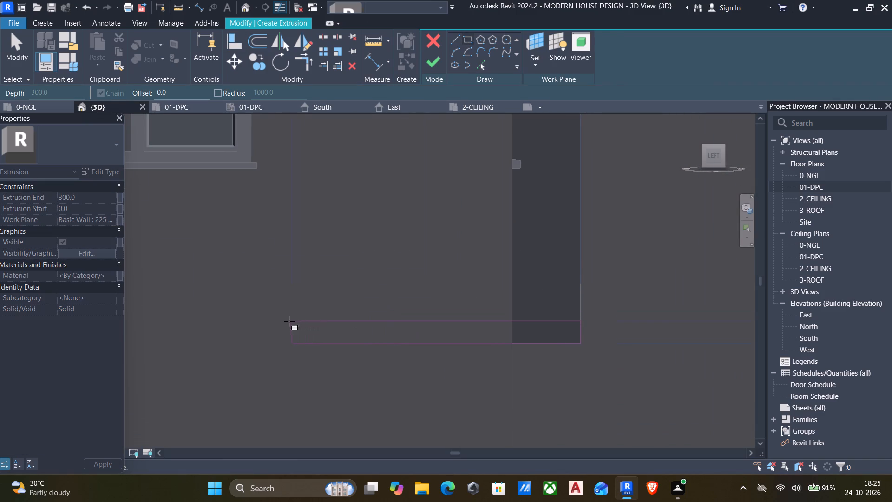
scroll(763, 331, "down", 6)
scroll(455, 338, "down", 1)
middle_click_drag(454, 338, 630, 324)
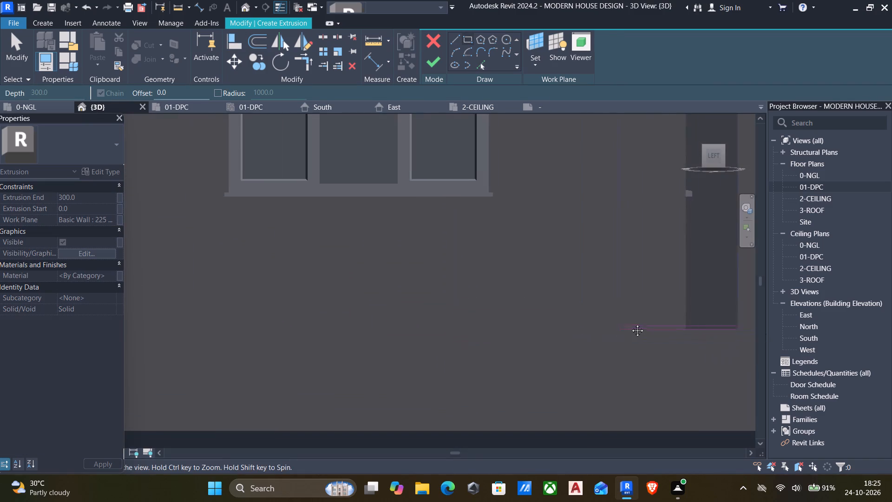
middle_click_drag(630, 324, 634, 323)
scroll(471, 314, "up", 1)
scroll(318, 314, "down", 2)
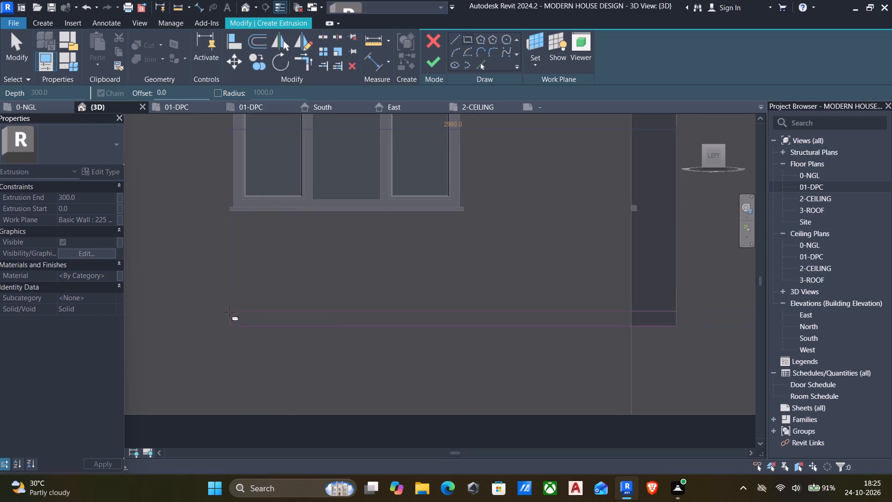
left_click(175, 310)
key("Escape")
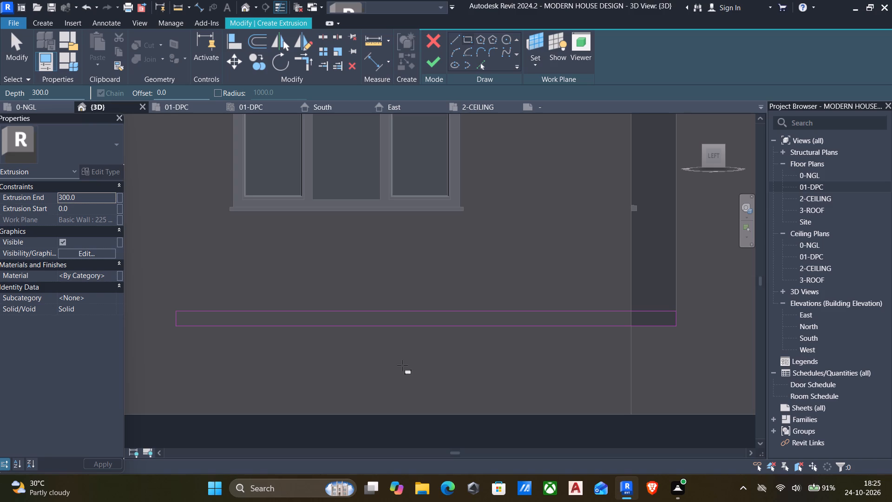
Draw a short vertical guide line on the side window's edge farthest from the front corner.
scroll(601, 359, "down", 4)
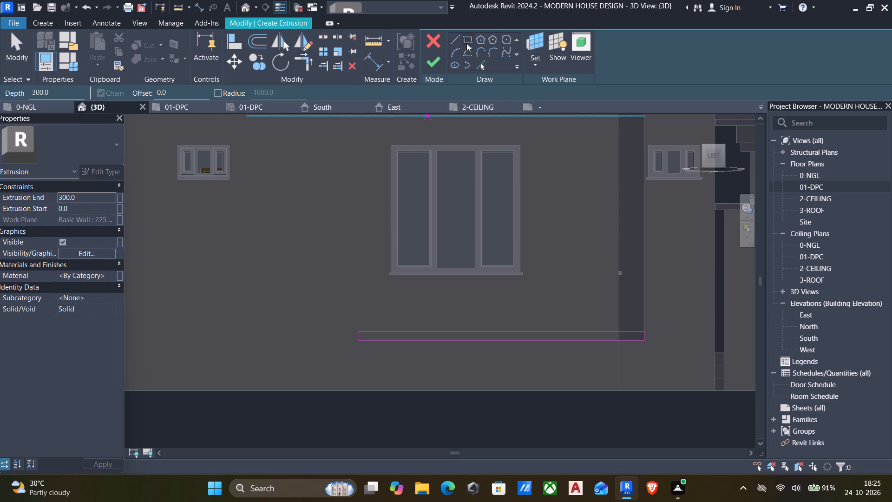
left_click(453, 41)
scroll(398, 172, "up", 5)
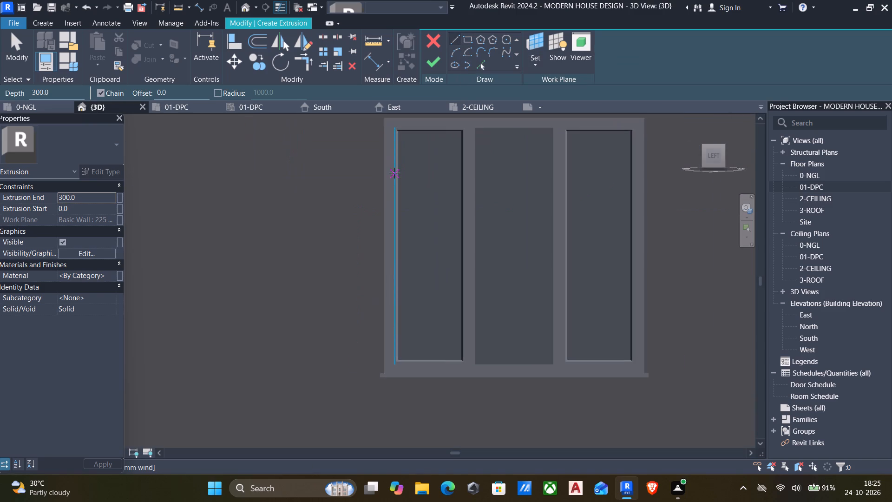
left_click(385, 163)
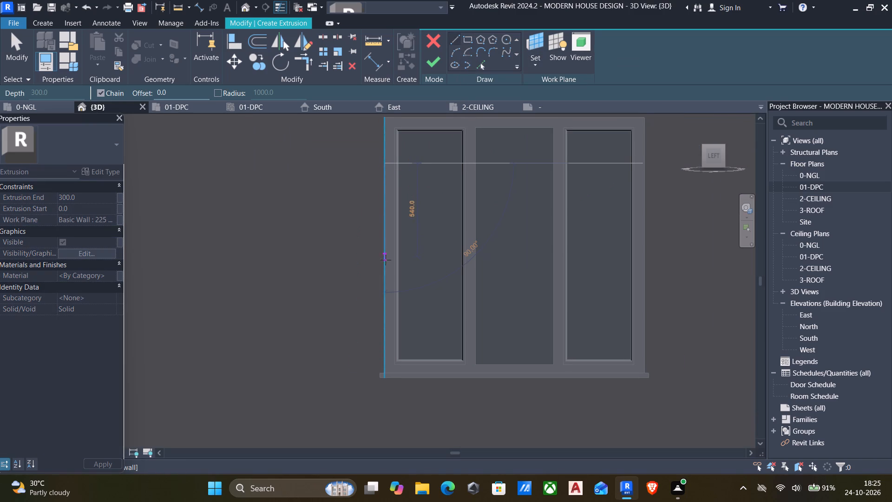
left_click(383, 278)
key("Escape")
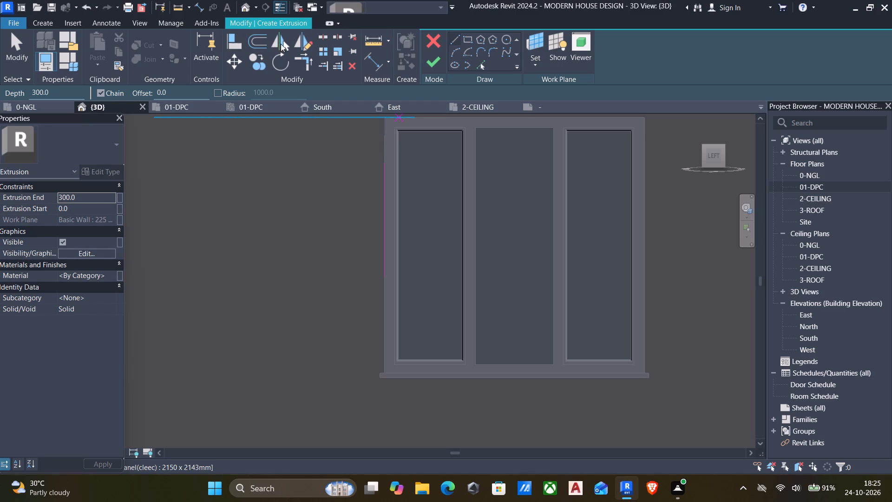
Offset a copy of the guide line 600 mm away from the window, toward the rear of the side wall.
left_click(261, 40)
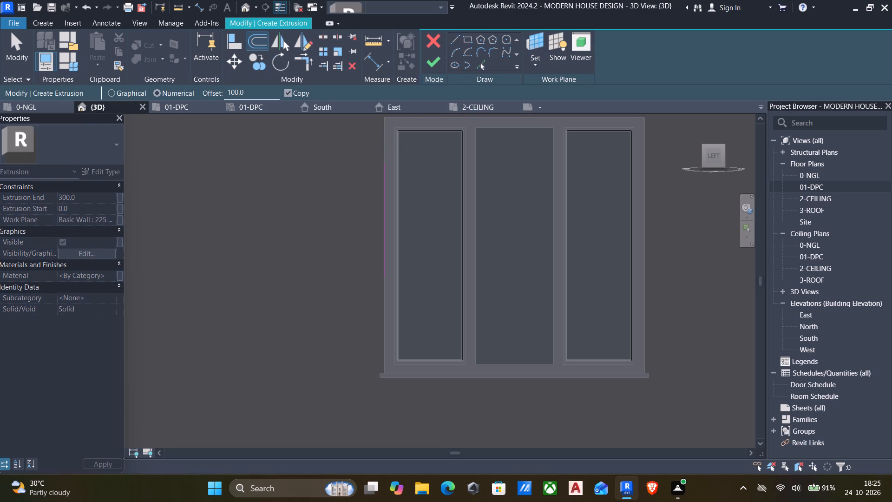
left_click_drag(256, 91, 188, 103)
type("600")
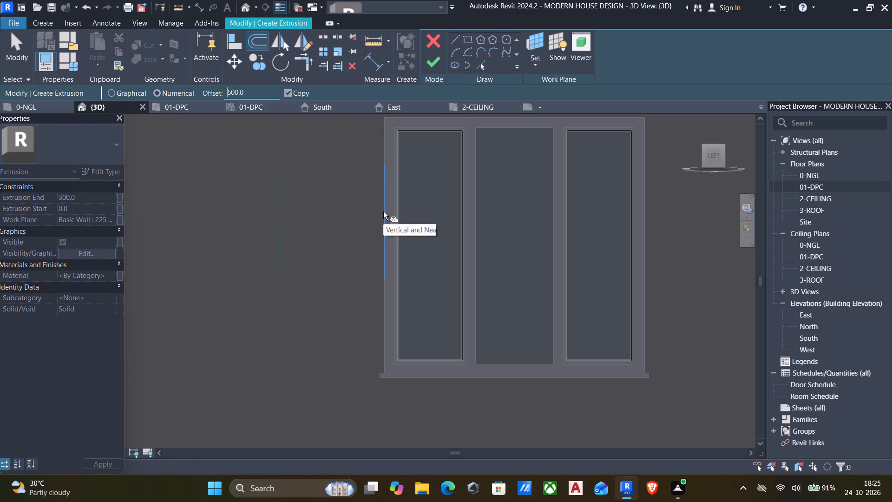
left_click(383, 211)
scroll(338, 215, "down", 6)
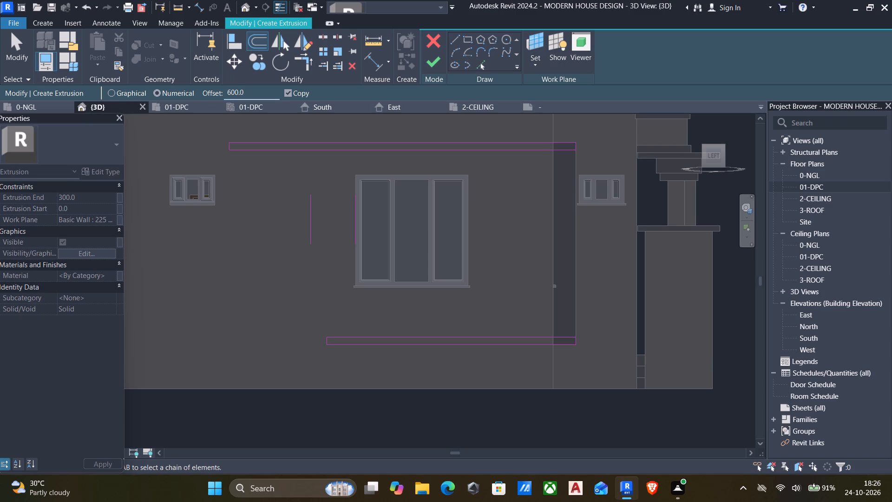
Offset a copy of the rear guide line 100 mm toward the side window.
left_click_drag(258, 90, 12, 62)
key("1")
key("0")
key("0")
left_click_drag(263, 91, 164, 97)
key("1")
key("0")
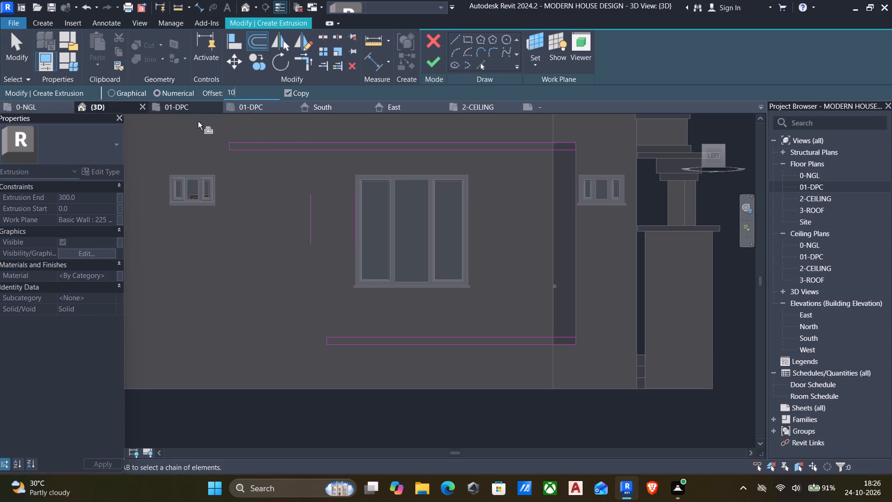
key("0")
left_click_drag(270, 90, 148, 90)
key("1")
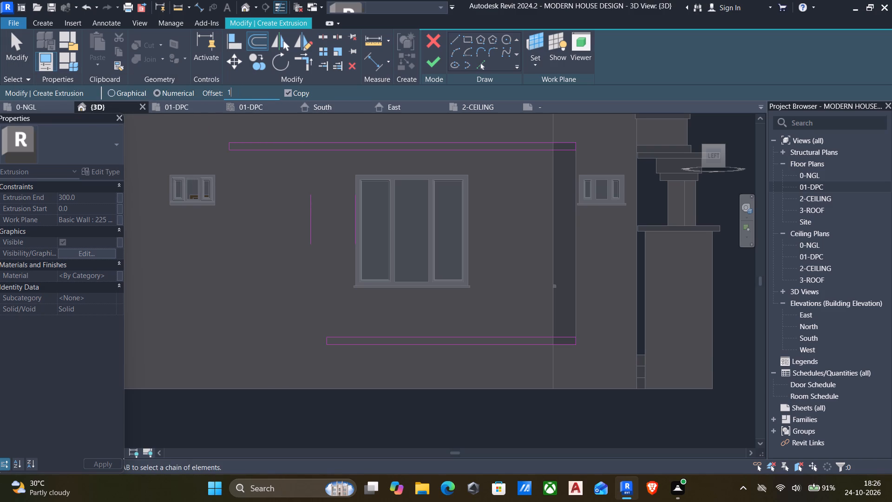
key("0")
key("0")
left_click(314, 208)
key("Escape")
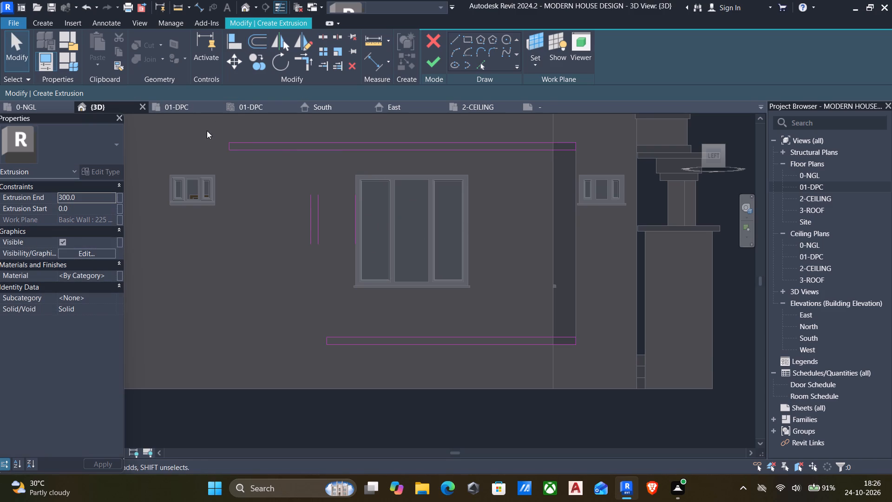
Delete the short rear end lines of the top and bottom band sketches.
left_click_drag(207, 131, 241, 178)
key("Delete")
left_click_drag(289, 269, 326, 355)
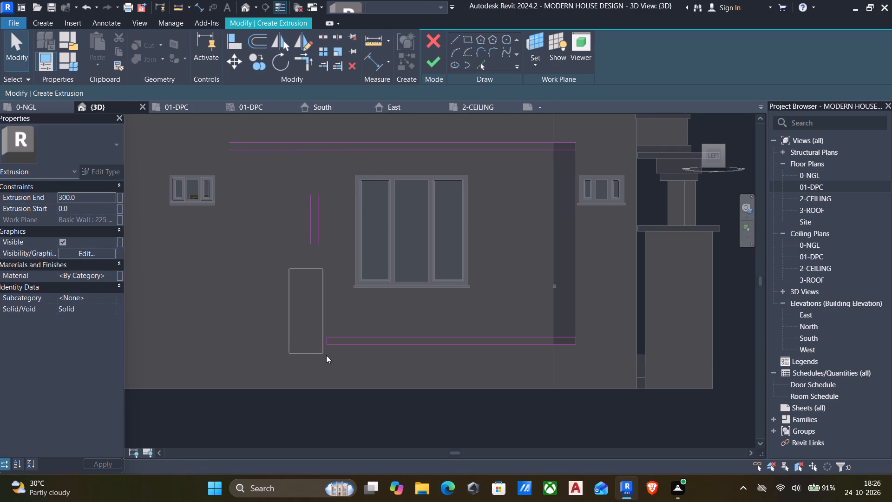
left_click_drag(326, 355, 337, 361)
key("Delete")
Trim the band edges and the two rear vertical lines to corners, forming one continuous C-shaped frame profile around the side window.
type("tr")
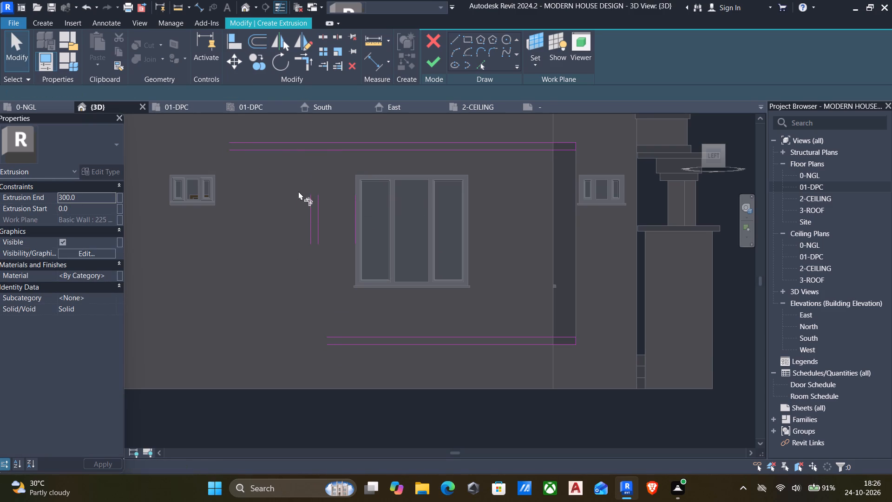
left_click(369, 148)
left_click(319, 223)
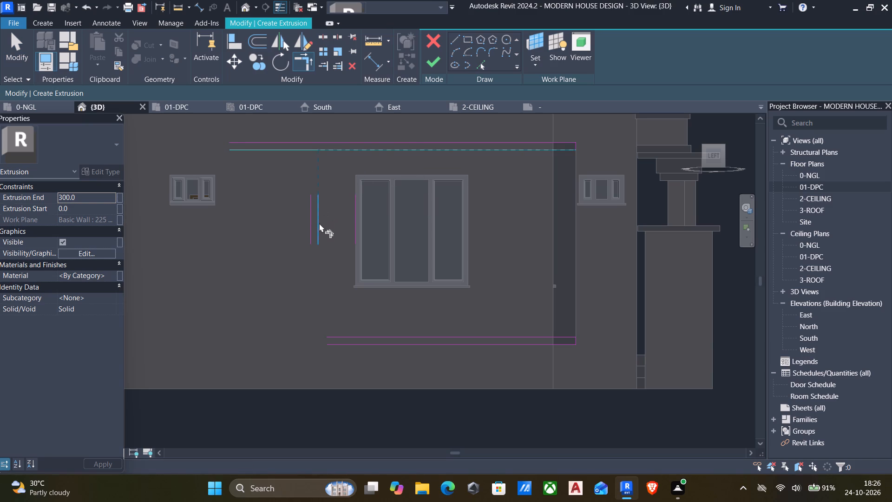
left_click(328, 140)
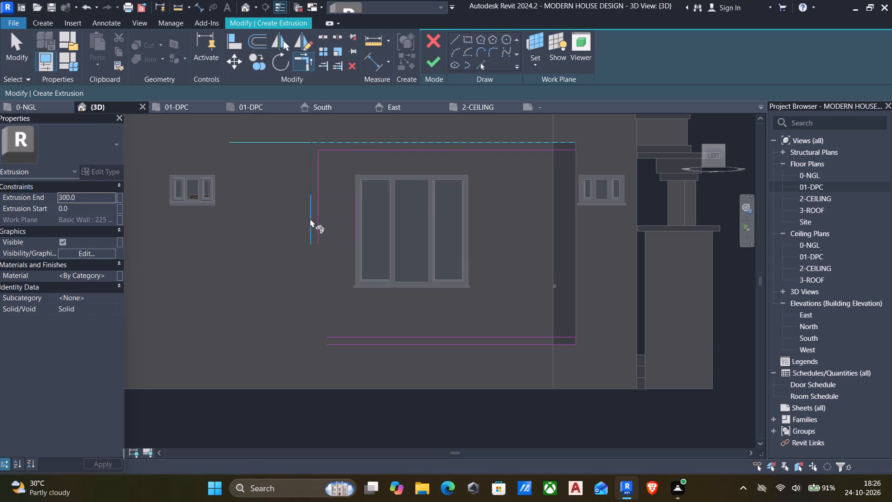
left_click(310, 218)
left_click(364, 337)
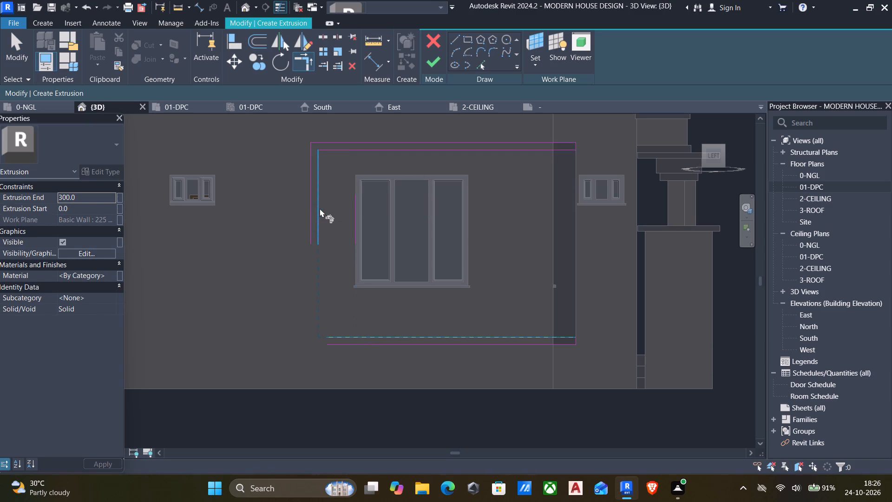
left_click(320, 208)
left_click(372, 346)
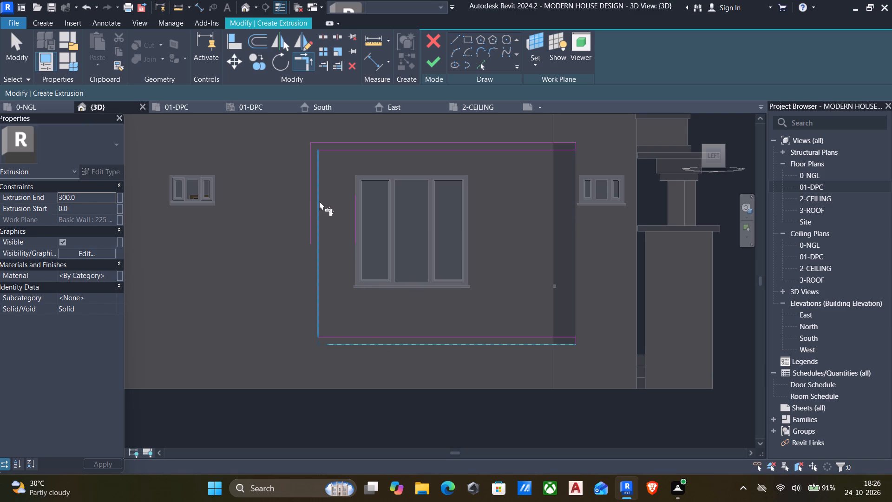
left_click(311, 206)
key("Escape")
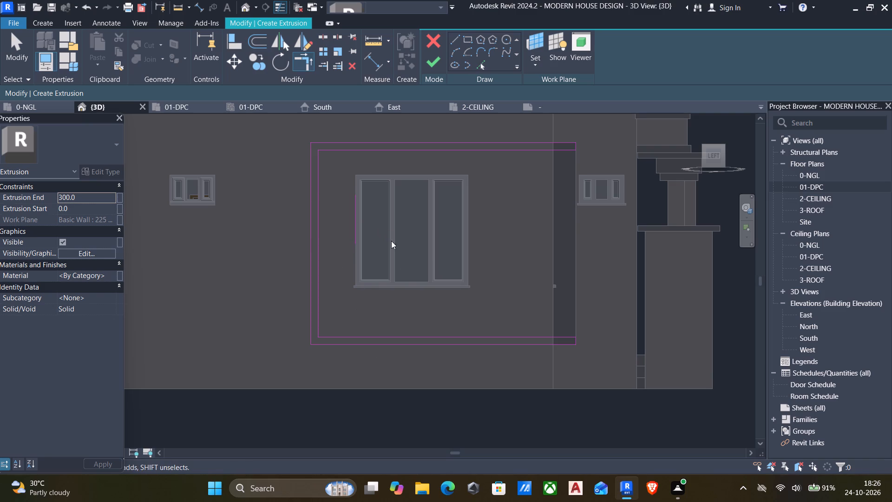
key("Escape")
Delete the original guide line on the side window's edge.
left_click_drag(404, 267, 341, 215)
key("Delete")
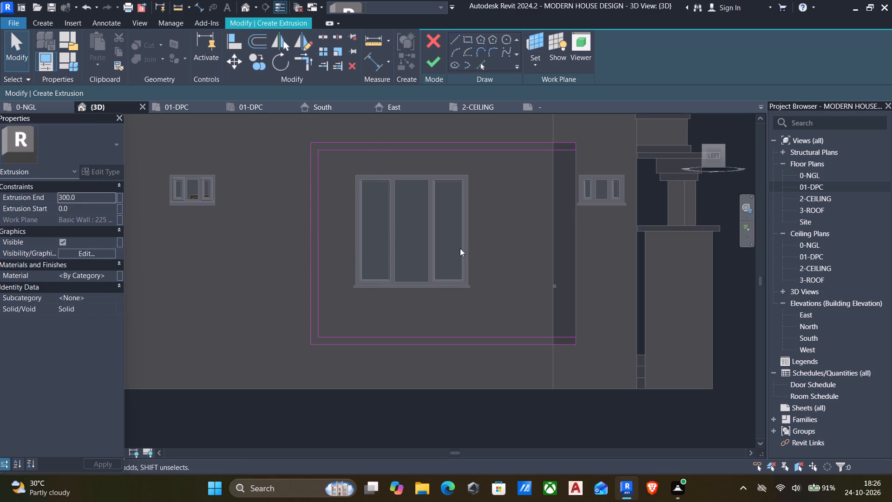
Finish the side frame sketch as a solid extrusion 300 mm deep.
middle_click_drag(491, 250, 444, 230)
scroll(445, 230, "down", 3)
middle_click_drag(420, 220, 414, 281)
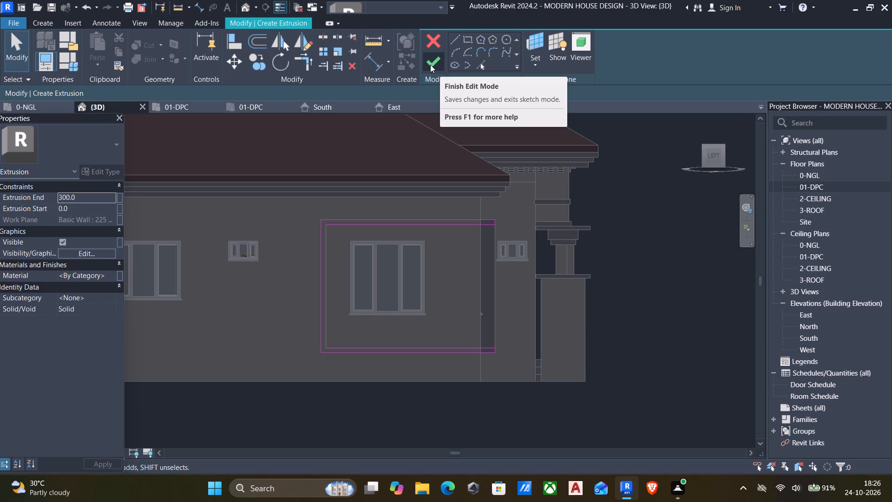
left_click(430, 65)
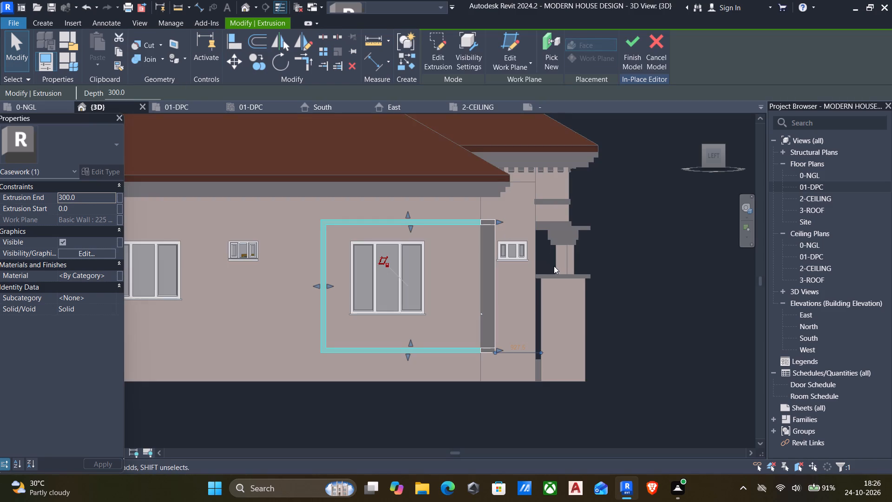
Join the side window's frame extrusion with the front window's frame extrusion at the wall corner.
scroll(557, 267, "down", 2)
middle_click_drag(539, 274, 397, 330, "shift")
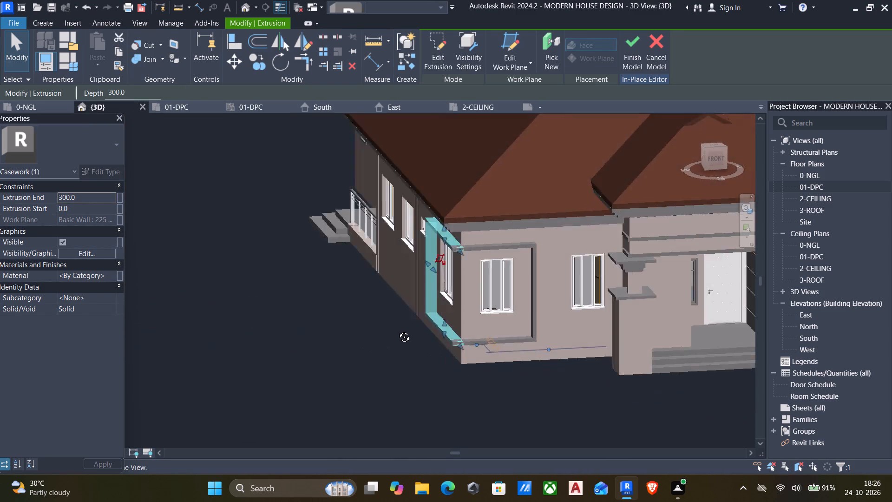
middle_click_drag(397, 330, 423, 359, "shift")
scroll(470, 242, "up", 5)
key("Escape")
scroll(498, 279, "up", 5)
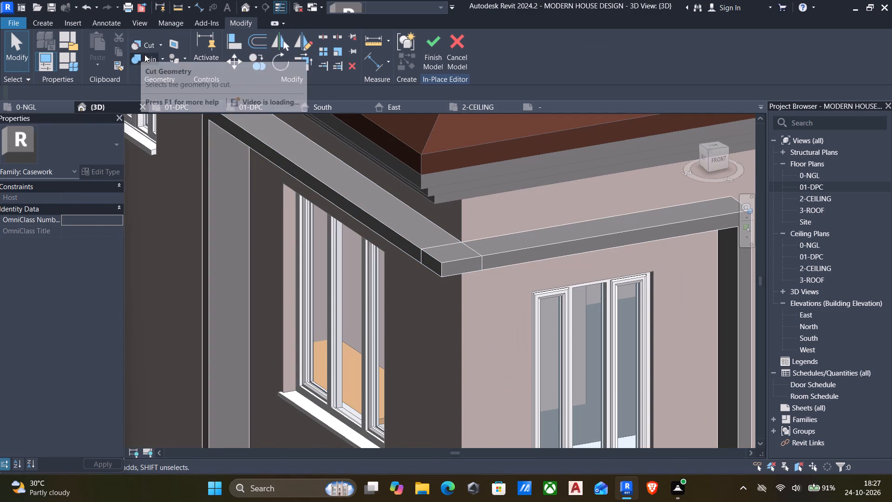
left_click(145, 57)
left_click(355, 210)
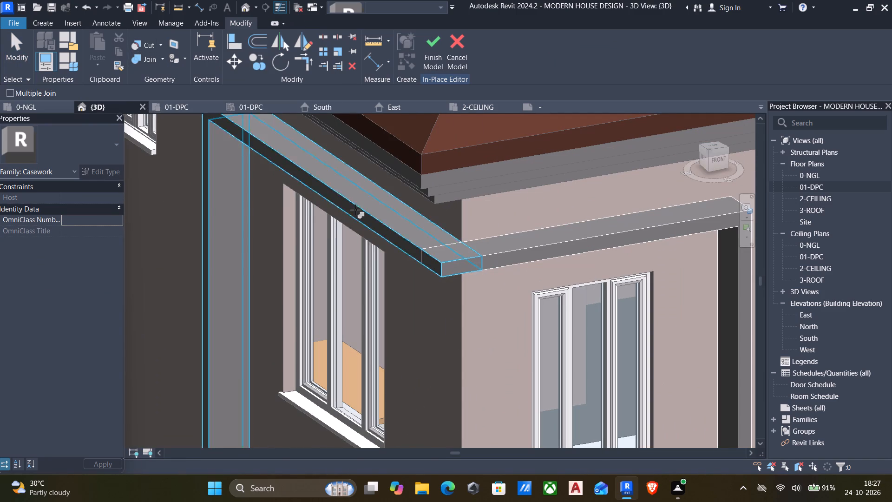
left_click(538, 250)
scroll(506, 253, "down", 6)
middle_click_drag(490, 276, 486, 200)
scroll(459, 299, "up", 5)
scroll(442, 355, "down", 5)
key("Escape")
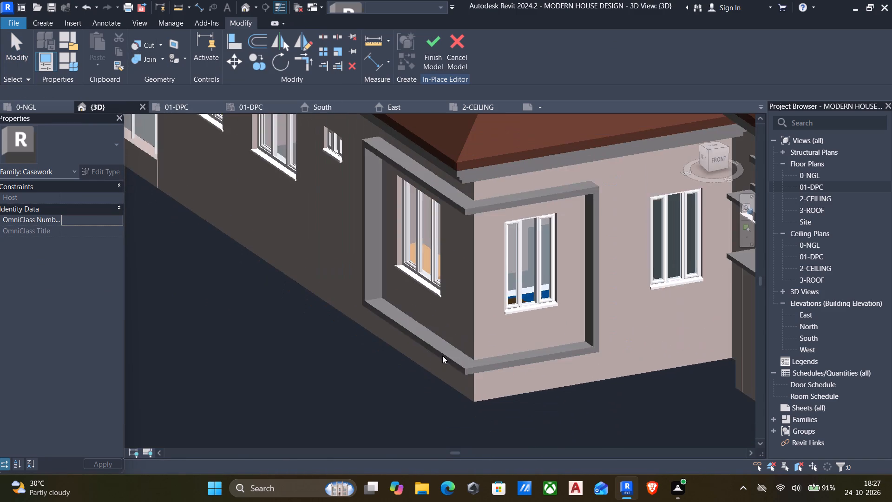
key("Escape")
Inspect the joined frame at the bedroom corner and around both windows.
left_click(519, 358)
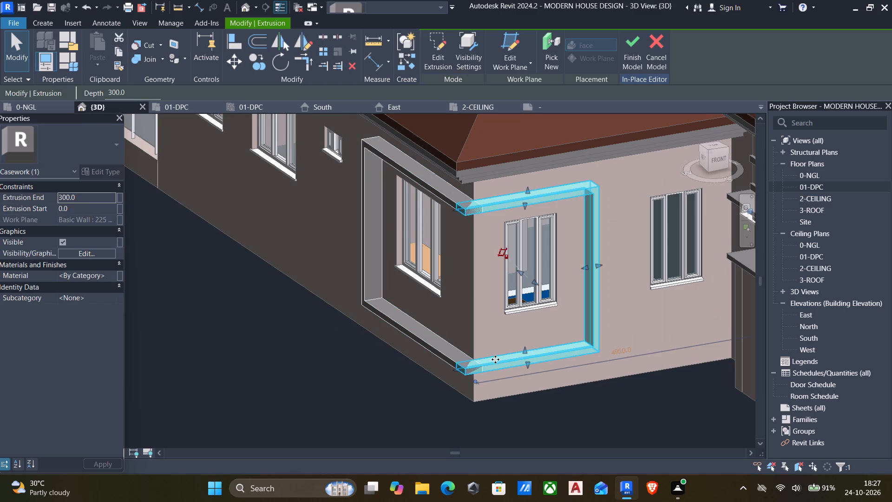
scroll(455, 378, "up", 5)
scroll(459, 358, "down", 6)
key("Escape")
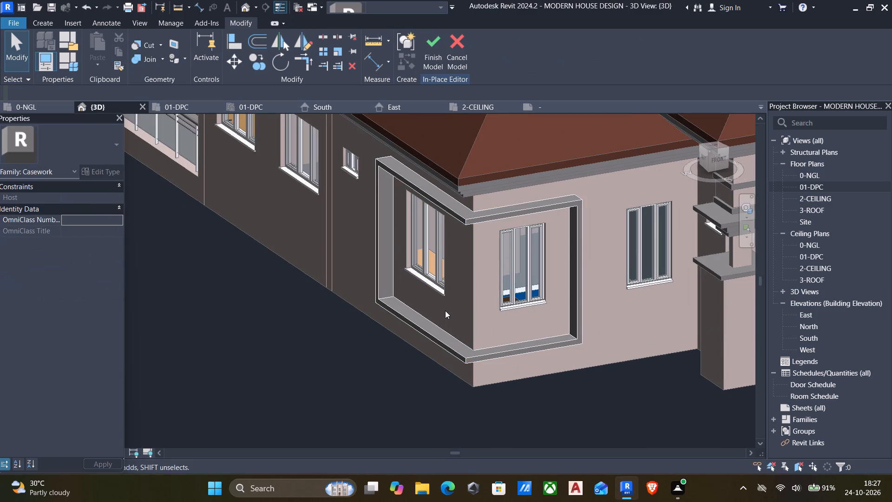
scroll(524, 381, "up", 5)
scroll(304, 371, "down", 5)
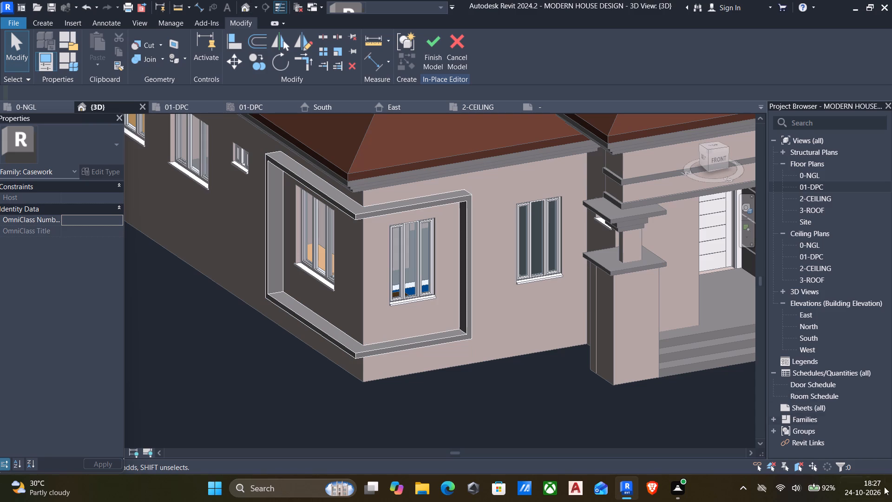
middle_click_drag(590, 427, 656, 423)
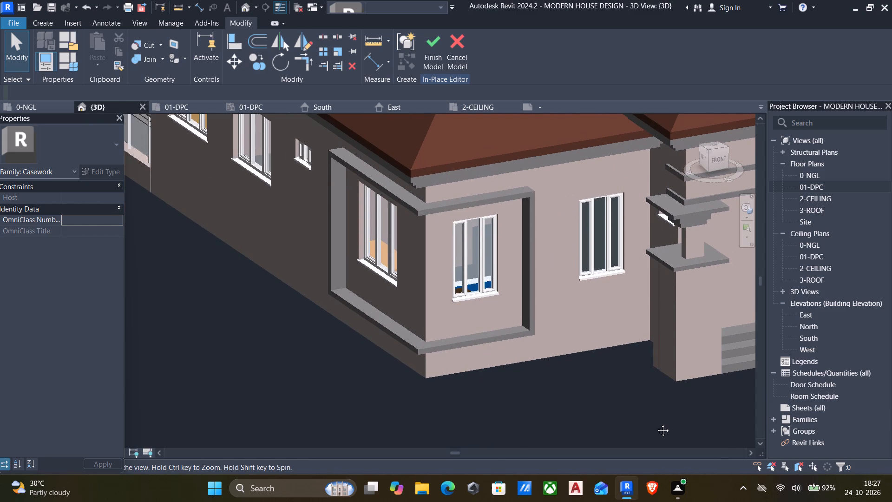
middle_click_drag(656, 423, 657, 423)
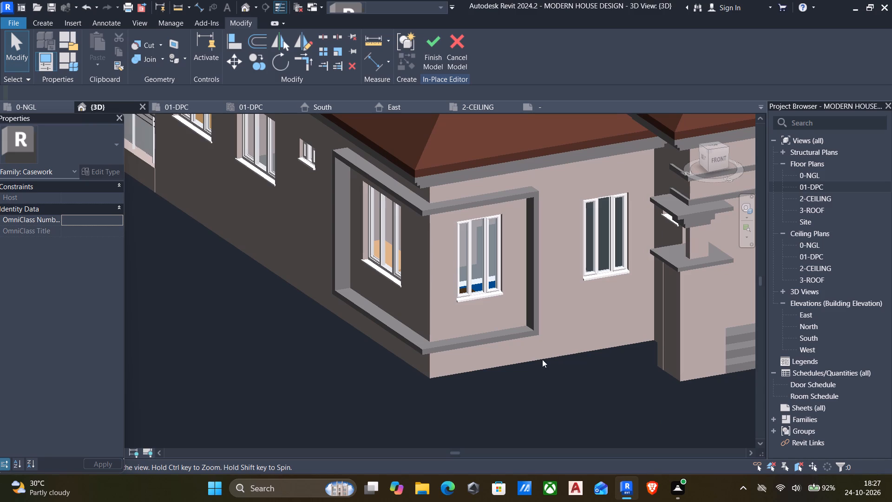
Finish the in-place casework model of the corner frame.
left_click(438, 42)
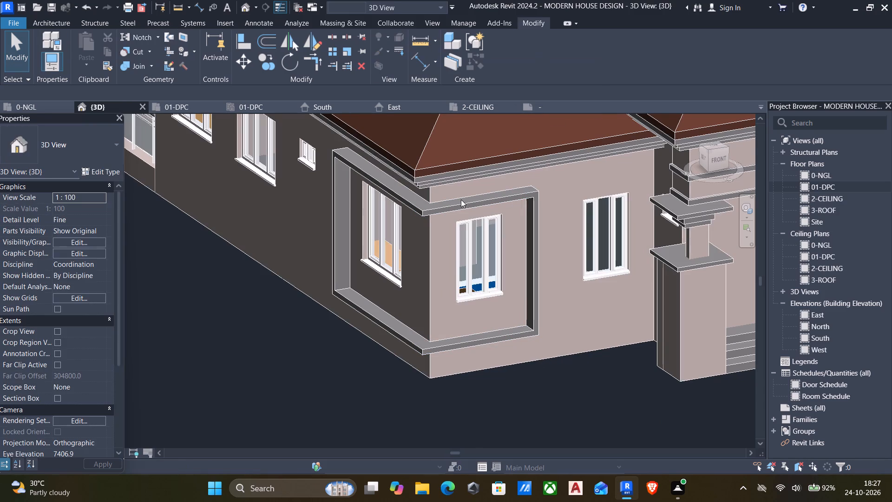
Review the house exterior from the side and front, checking the corner frame against the banded cladding and entrance.
scroll(466, 241, "down", 3)
middle_click_drag(397, 297, 454, 283, "shift")
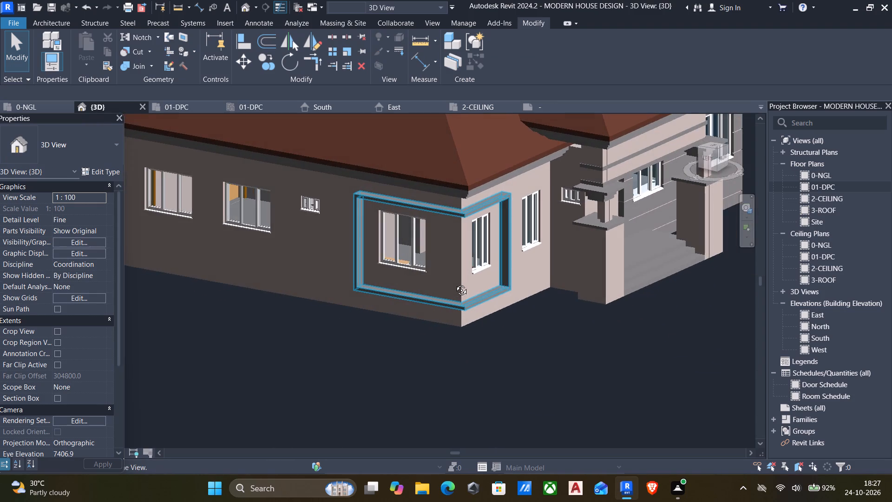
middle_click_drag(454, 283, 418, 295, "shift")
scroll(419, 295, "down", 4)
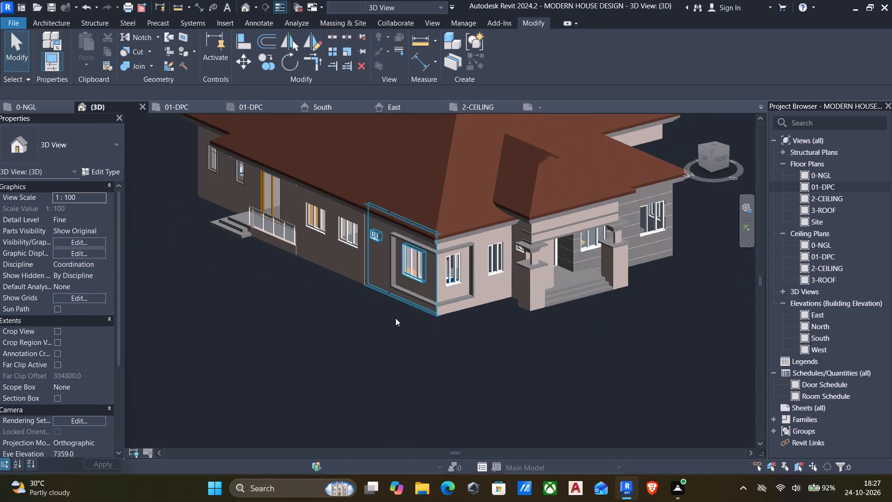
middle_click_drag(395, 318, 548, 267, "shift")
scroll(541, 271, "down", 1)
middle_click_drag(541, 271, 363, 327, "shift")
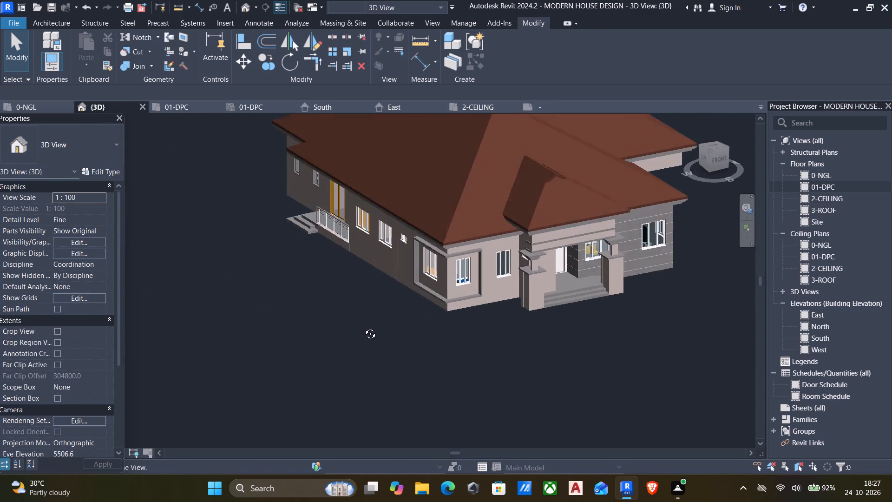
middle_click_drag(363, 327, 287, 288, "shift")
middle_click_drag(288, 291, 219, 318)
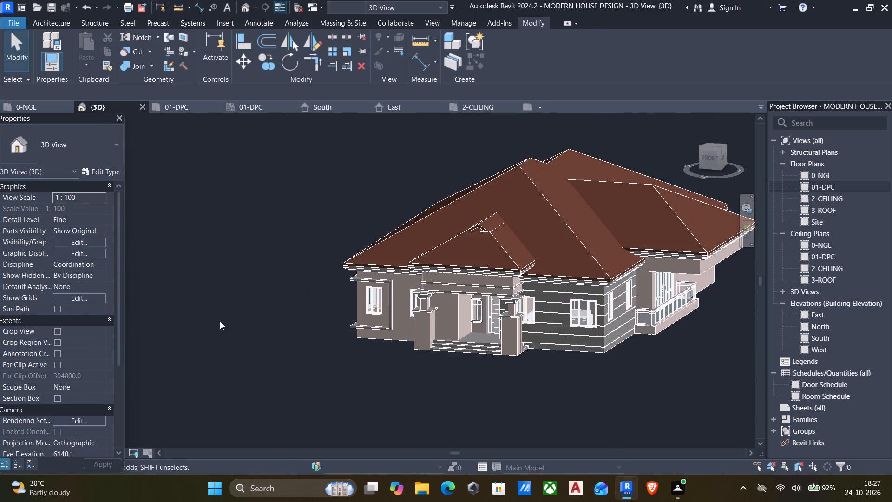
scroll(247, 325, "down", 1)
middle_click_drag(286, 327, 210, 304)
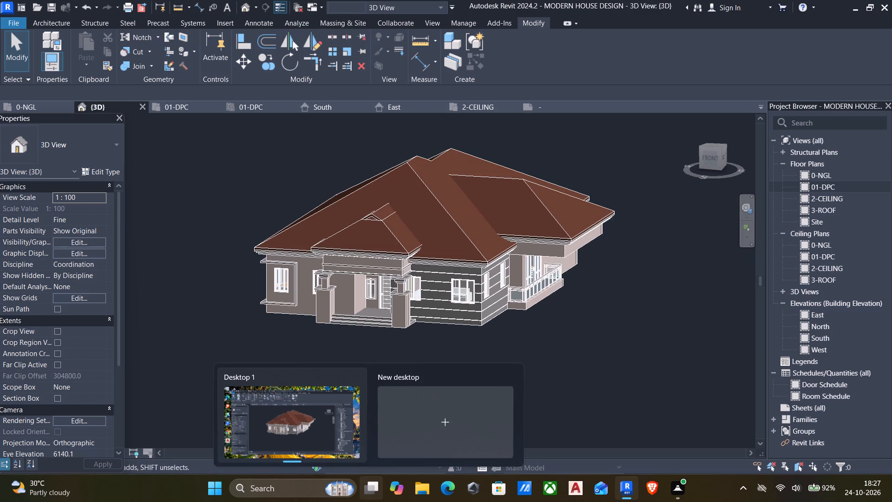
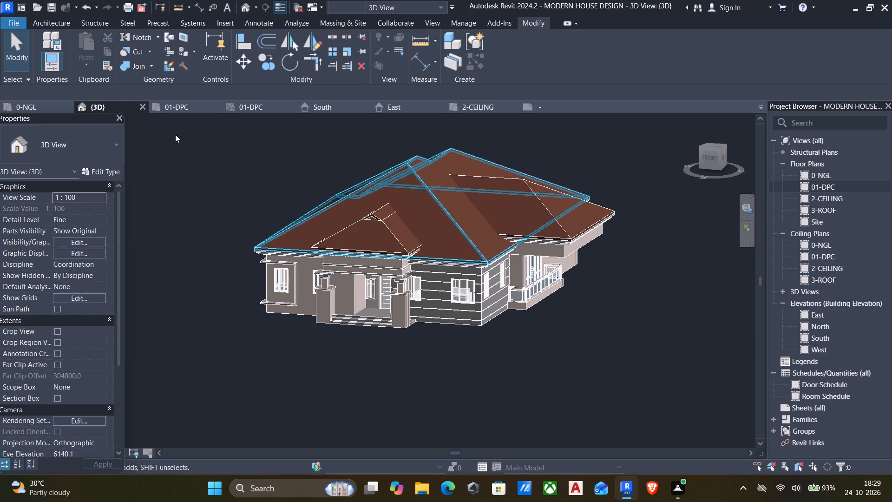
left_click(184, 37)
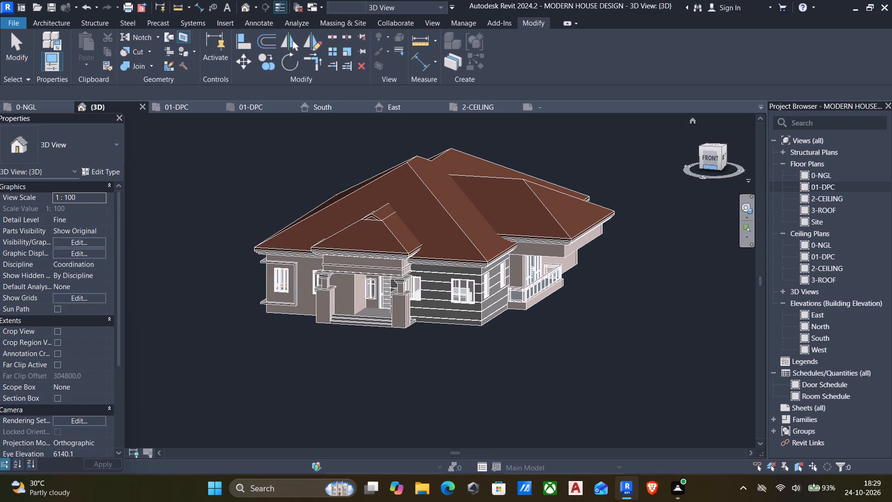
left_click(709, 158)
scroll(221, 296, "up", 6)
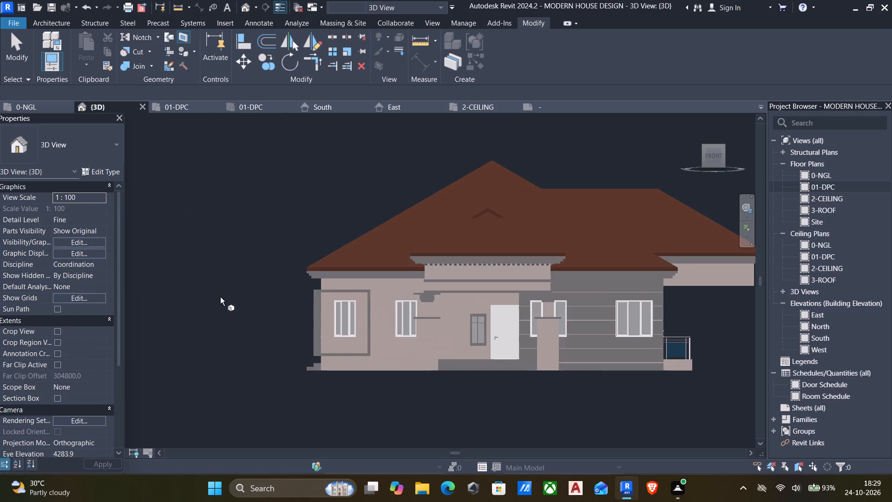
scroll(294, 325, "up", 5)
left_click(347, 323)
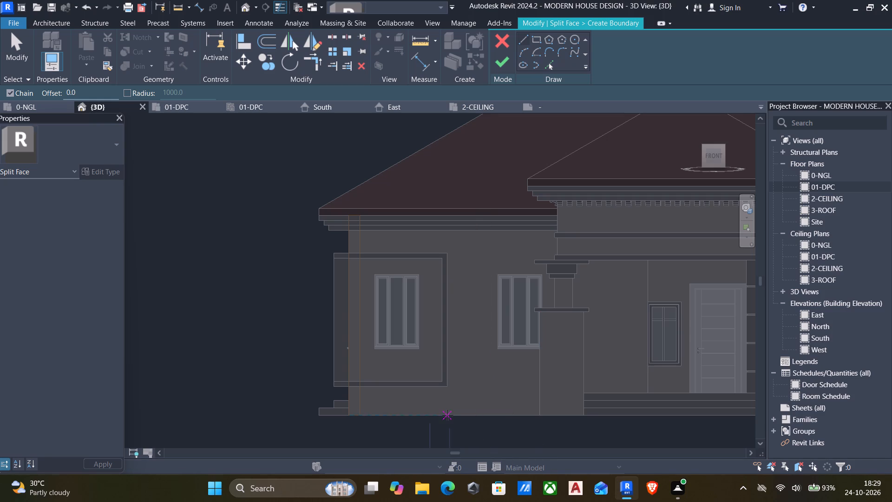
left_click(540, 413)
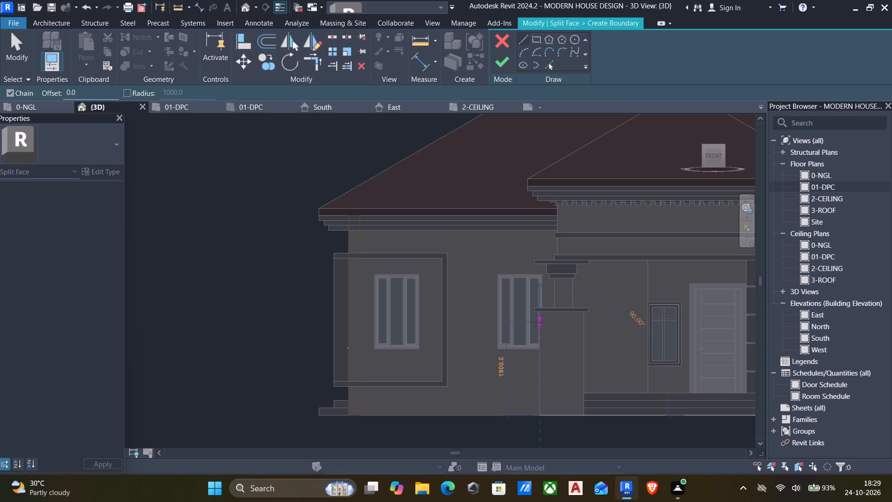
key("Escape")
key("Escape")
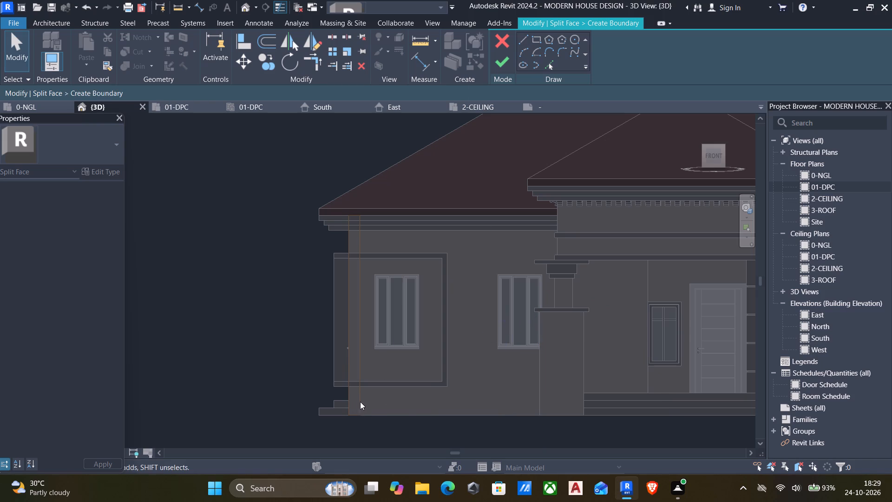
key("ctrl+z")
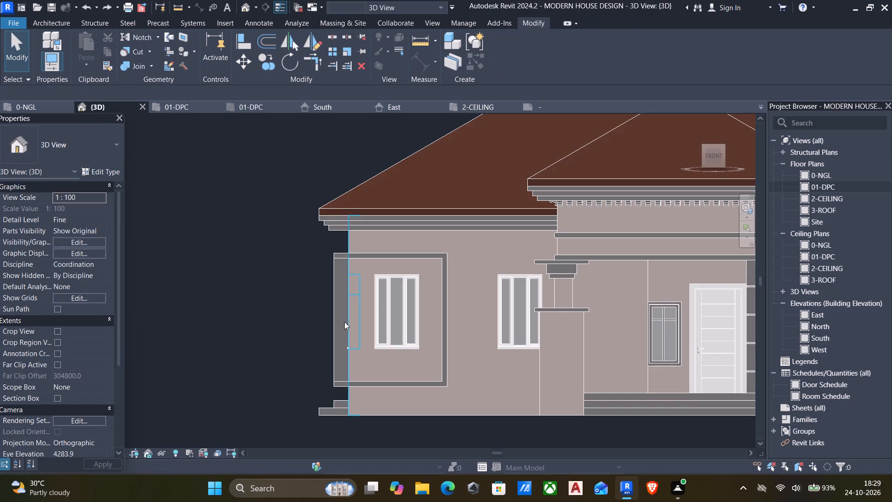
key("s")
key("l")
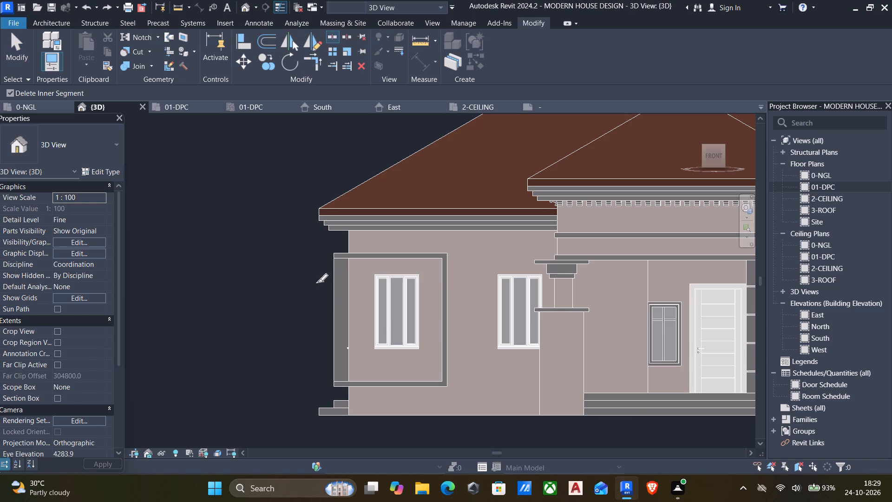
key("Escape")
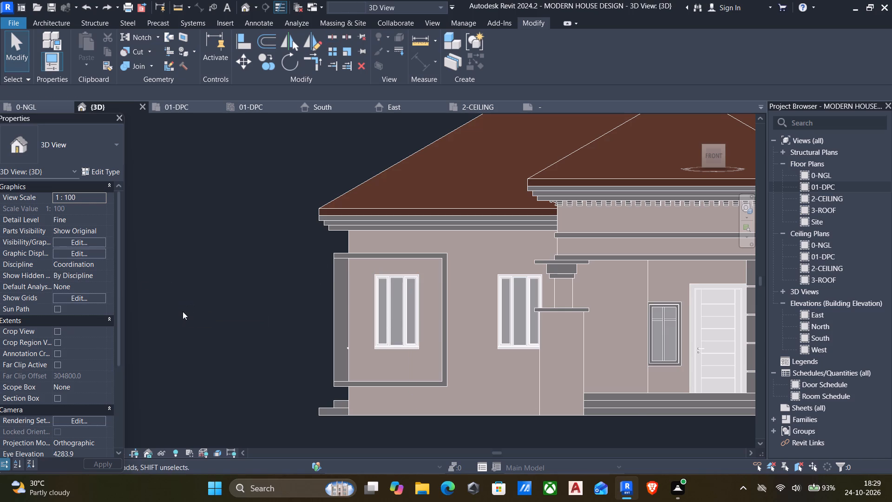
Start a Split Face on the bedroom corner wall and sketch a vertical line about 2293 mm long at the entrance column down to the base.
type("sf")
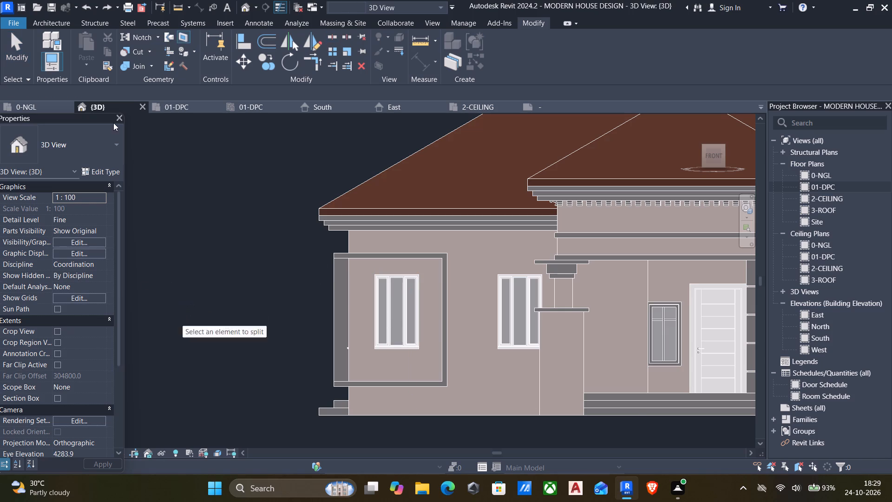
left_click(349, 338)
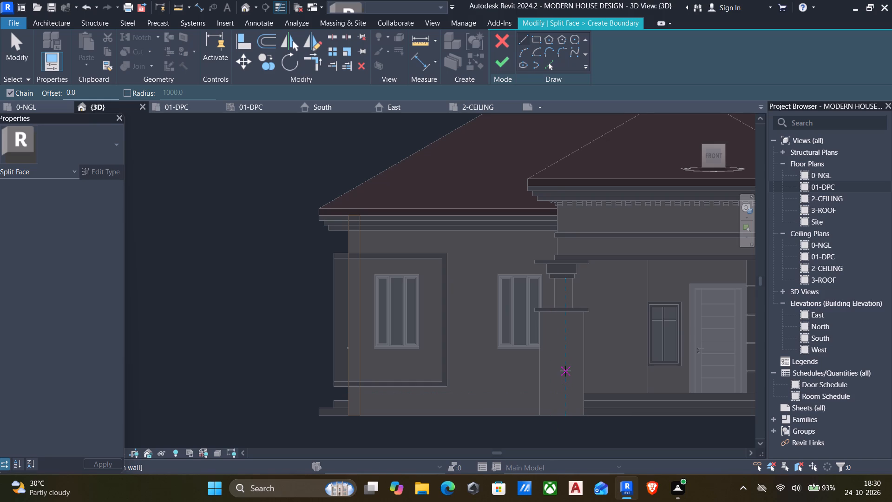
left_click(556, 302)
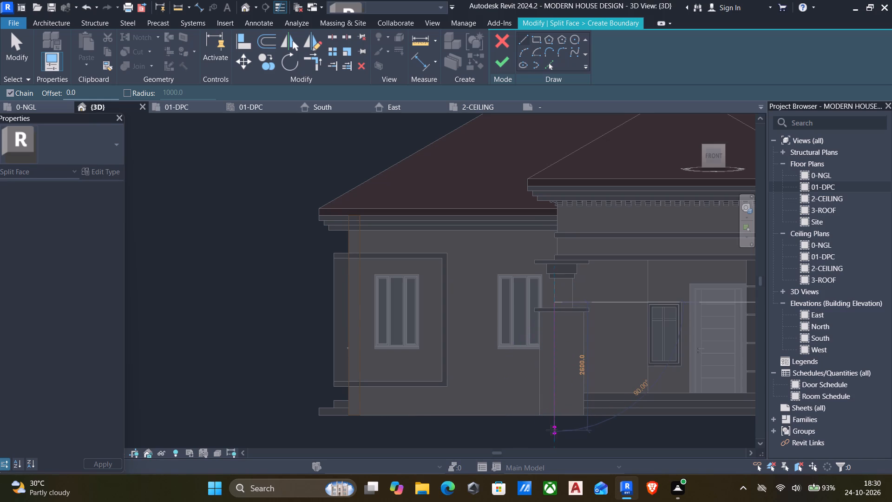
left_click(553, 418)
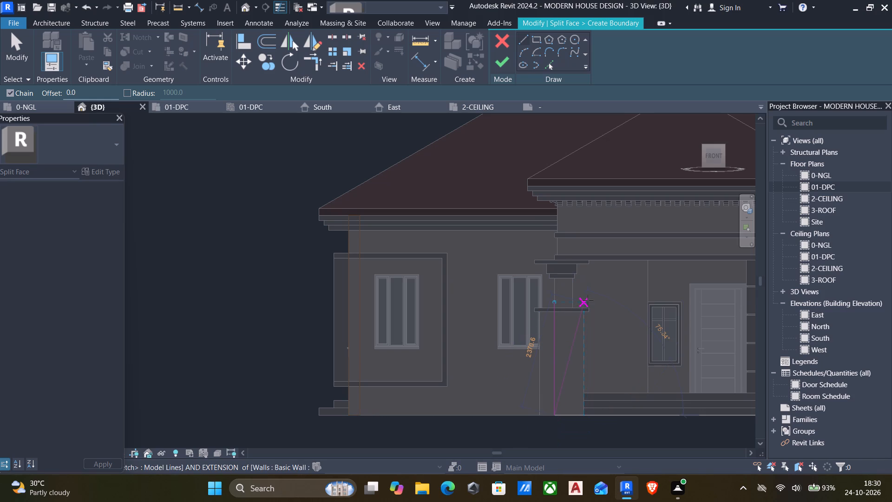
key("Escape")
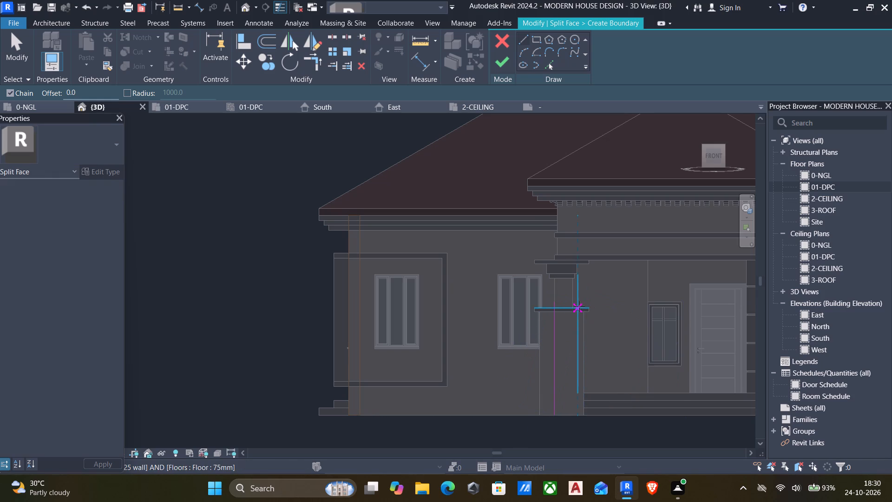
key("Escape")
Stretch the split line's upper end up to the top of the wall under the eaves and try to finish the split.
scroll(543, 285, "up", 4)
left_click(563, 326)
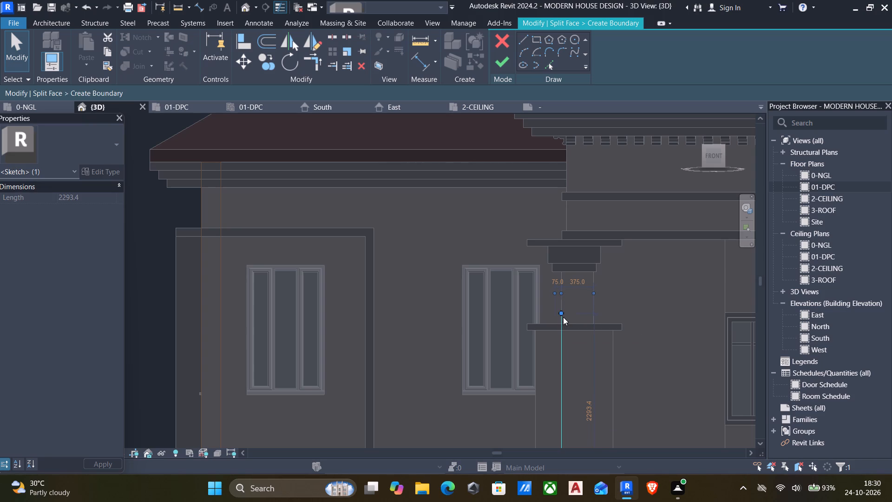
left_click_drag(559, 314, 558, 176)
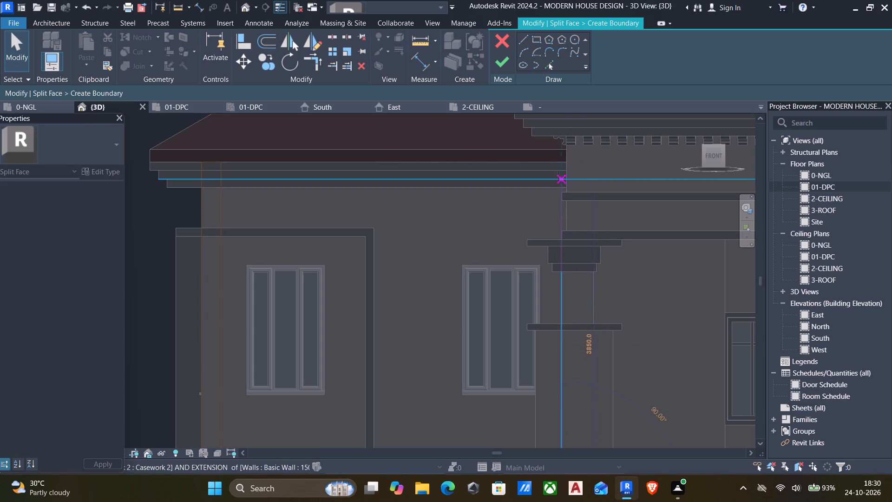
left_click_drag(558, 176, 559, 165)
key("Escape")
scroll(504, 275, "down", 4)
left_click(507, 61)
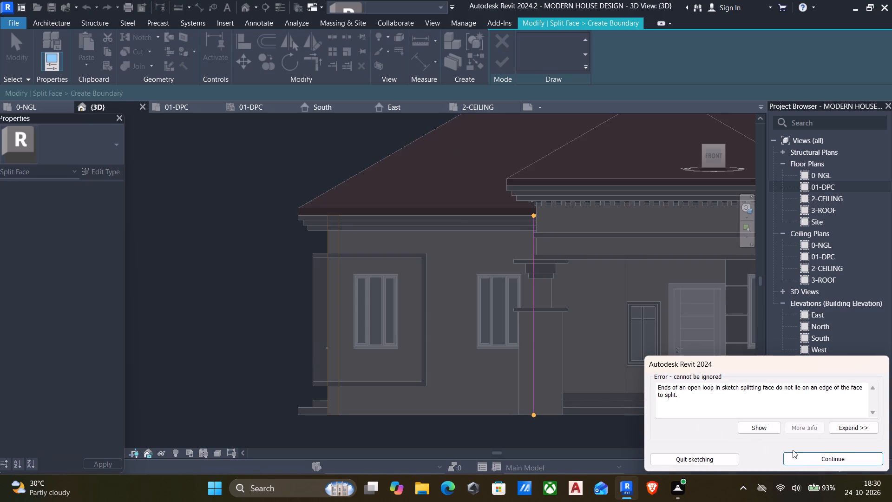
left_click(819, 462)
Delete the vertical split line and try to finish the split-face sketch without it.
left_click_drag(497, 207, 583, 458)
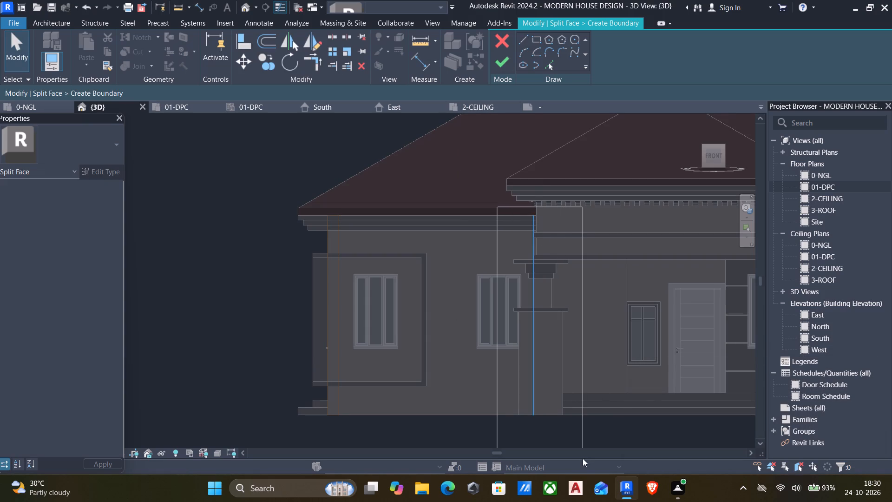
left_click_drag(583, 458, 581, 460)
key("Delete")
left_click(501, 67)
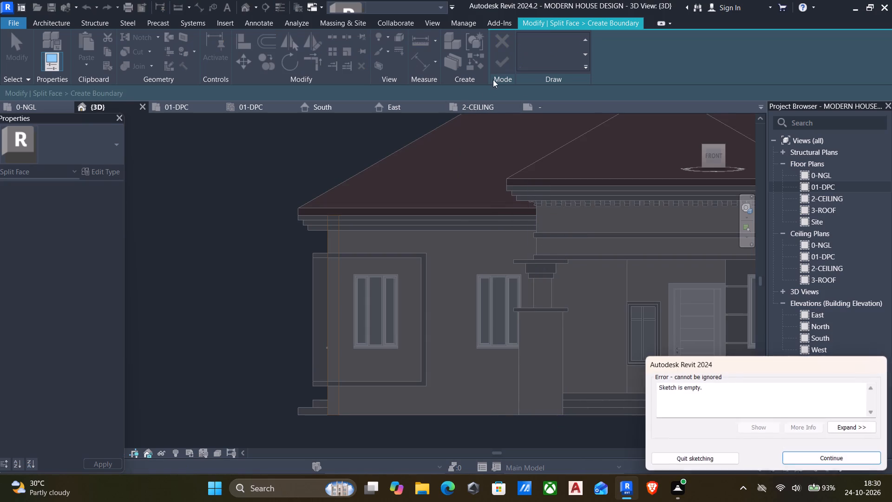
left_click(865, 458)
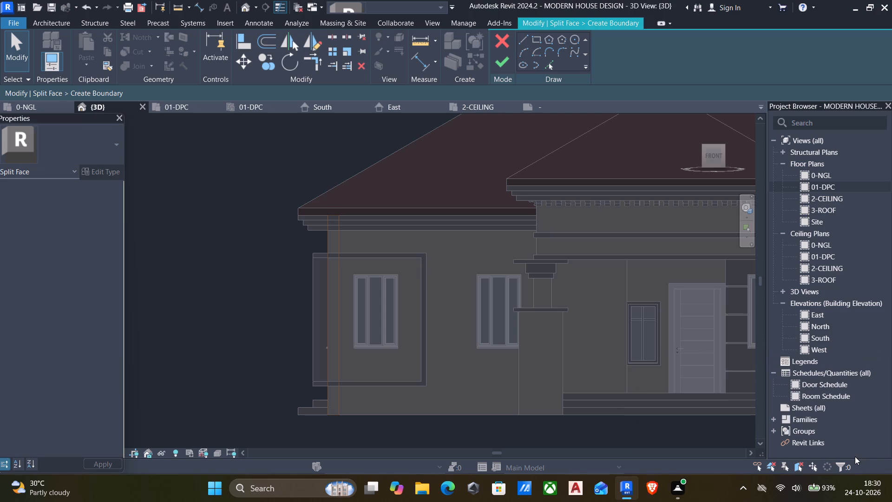
Sketch a rectangular split boundary about 1900 by 2500 mm around the front bedroom window, from the frame's inner upper corner to the wall corner.
left_click(534, 38)
scroll(337, 269, "up", 5)
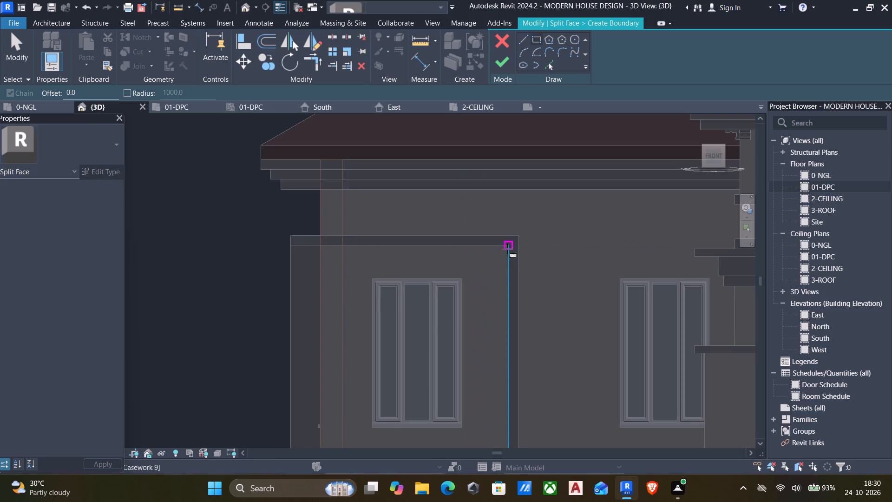
left_click(507, 249)
middle_click_drag(372, 378, 461, 222)
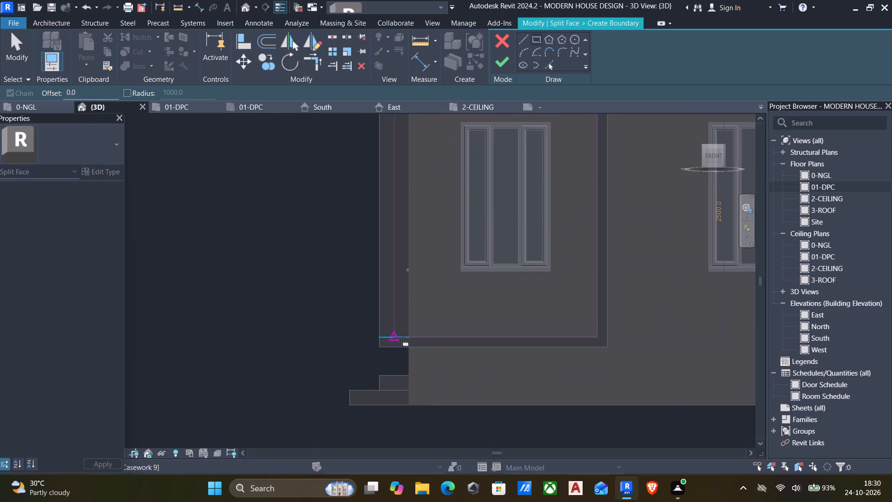
left_click(407, 337)
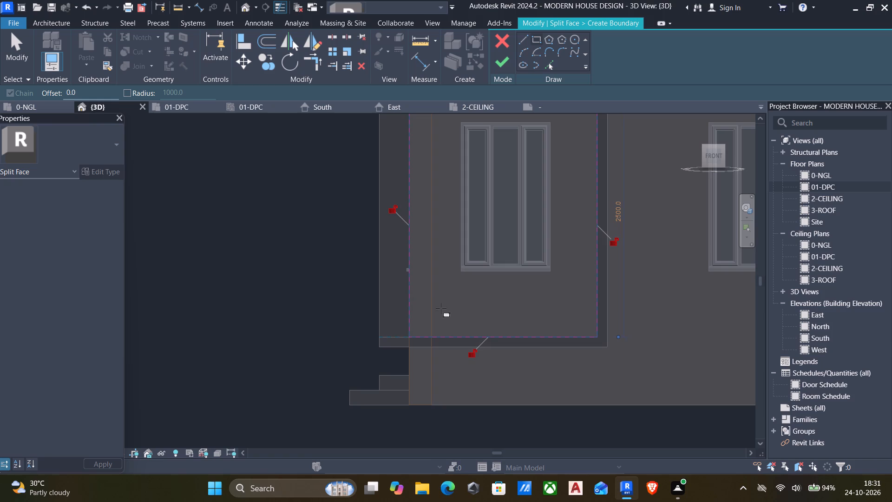
key("Escape")
middle_click_drag(455, 261, 433, 357)
key("Escape")
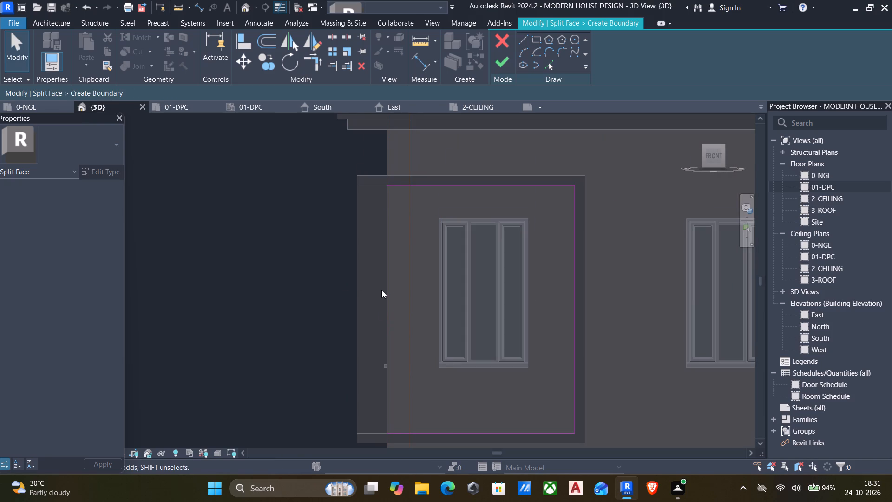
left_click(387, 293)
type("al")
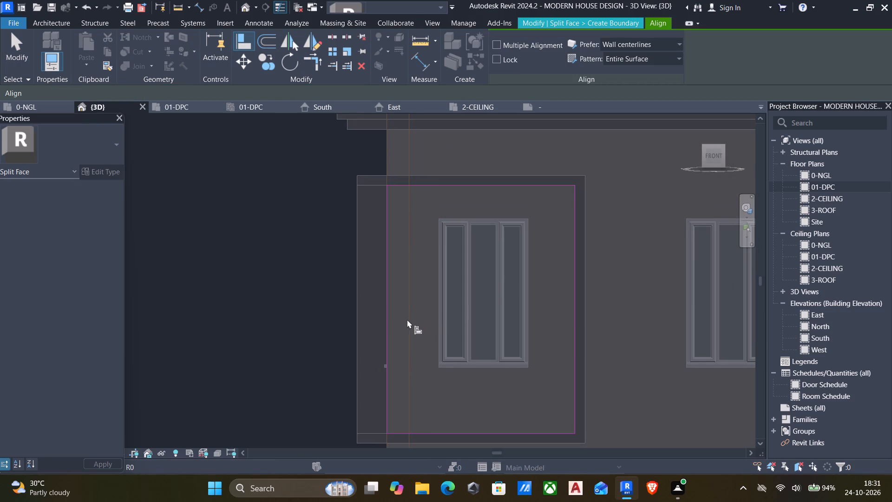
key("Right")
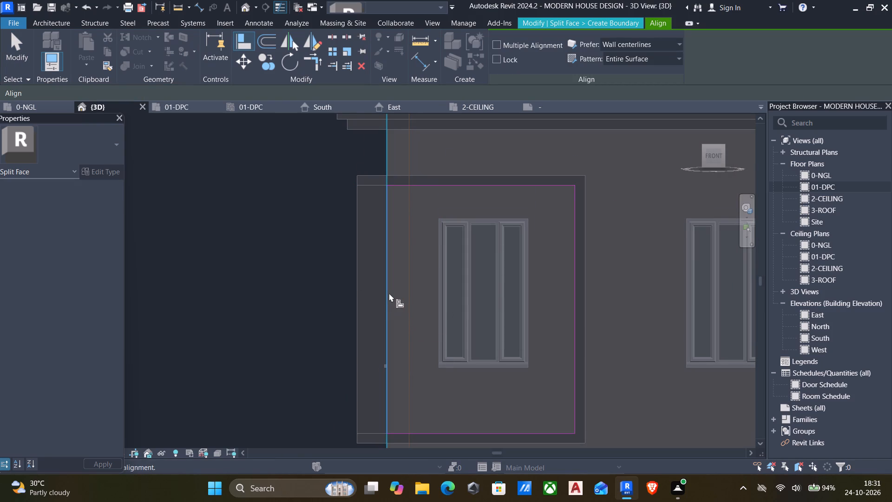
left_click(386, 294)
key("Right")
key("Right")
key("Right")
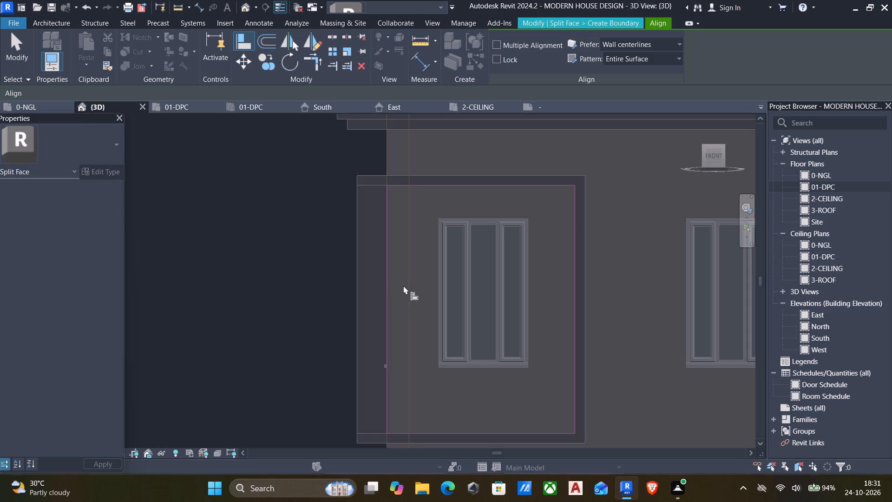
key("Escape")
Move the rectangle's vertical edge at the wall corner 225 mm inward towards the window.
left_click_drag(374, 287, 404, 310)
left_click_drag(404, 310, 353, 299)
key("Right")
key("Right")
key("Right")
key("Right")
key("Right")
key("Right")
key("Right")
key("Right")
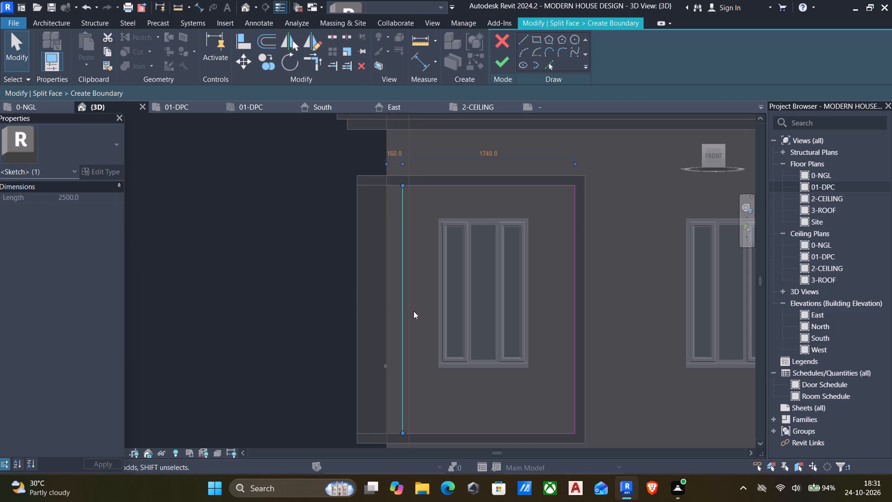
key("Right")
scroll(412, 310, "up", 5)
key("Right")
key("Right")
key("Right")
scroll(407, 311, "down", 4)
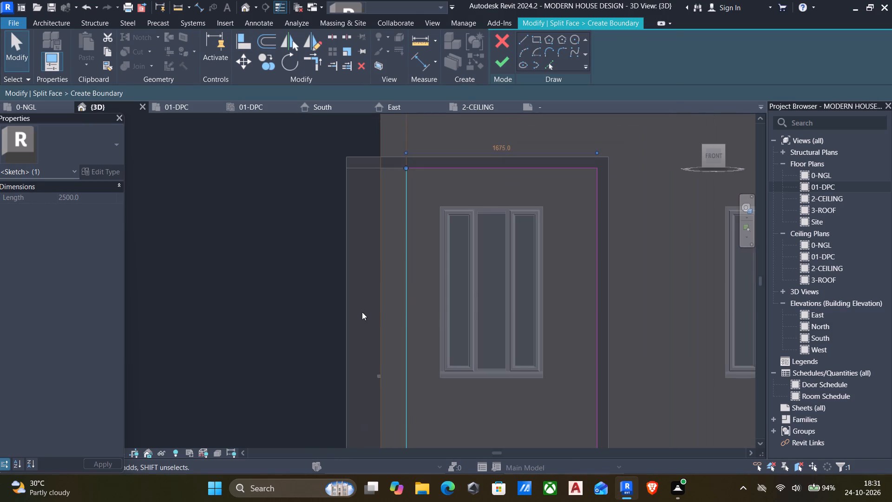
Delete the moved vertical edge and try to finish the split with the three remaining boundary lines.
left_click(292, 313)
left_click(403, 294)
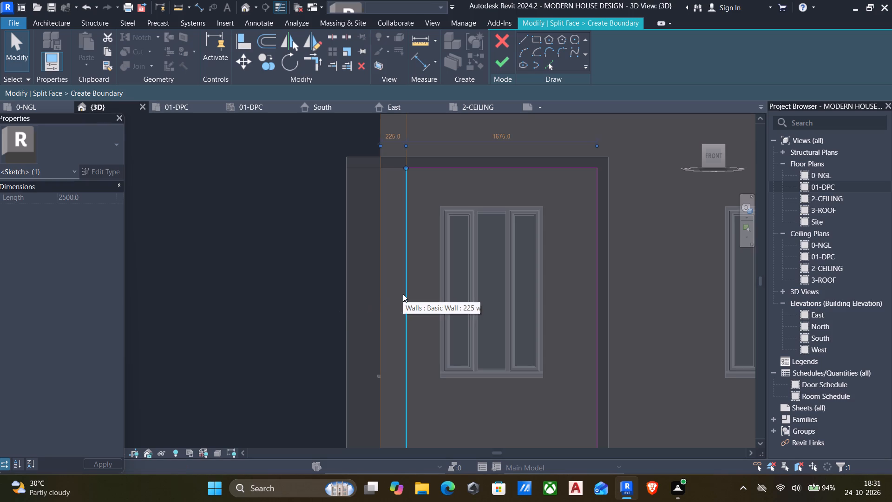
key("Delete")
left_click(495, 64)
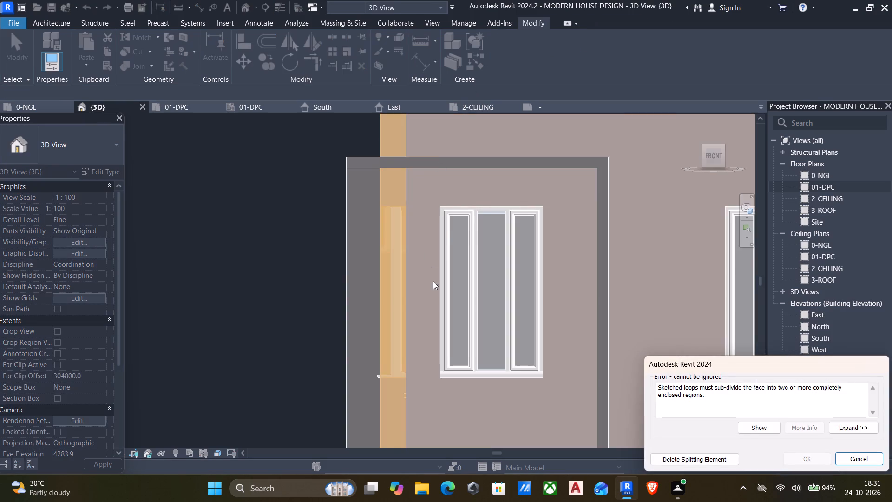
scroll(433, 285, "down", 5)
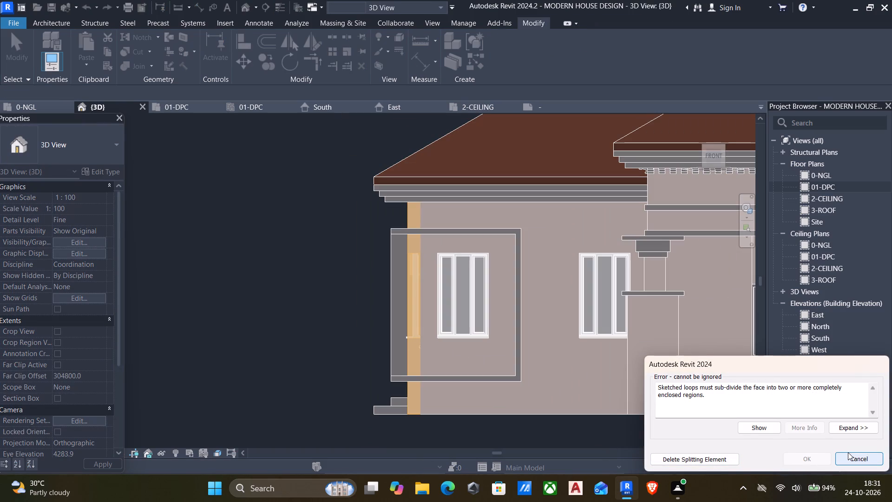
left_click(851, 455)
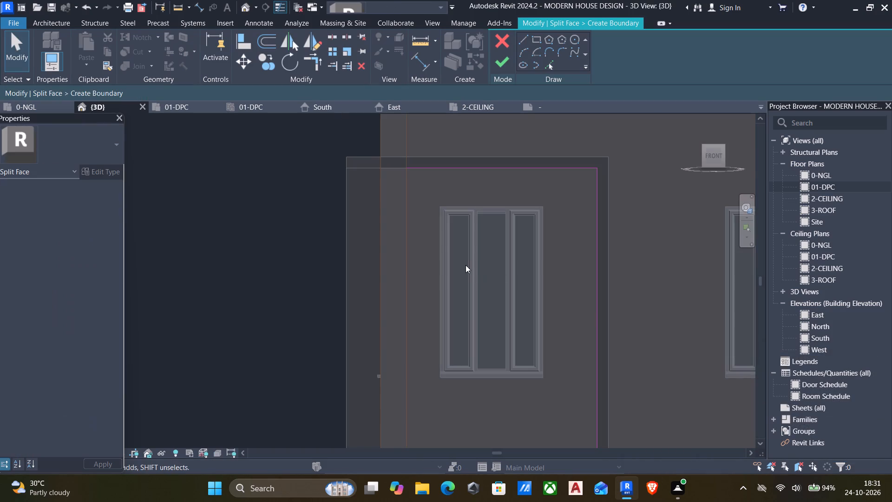
Undo all the boundary edits around the front bedroom window and the earlier split line until the Split Face sketch is fully backed out.
scroll(466, 265, "down", 4)
key("ctrl+z")
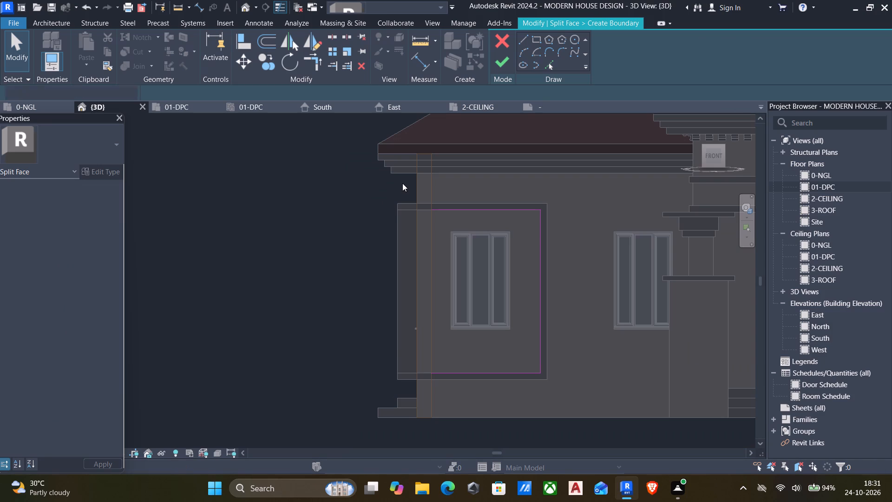
key("ctrl+z")
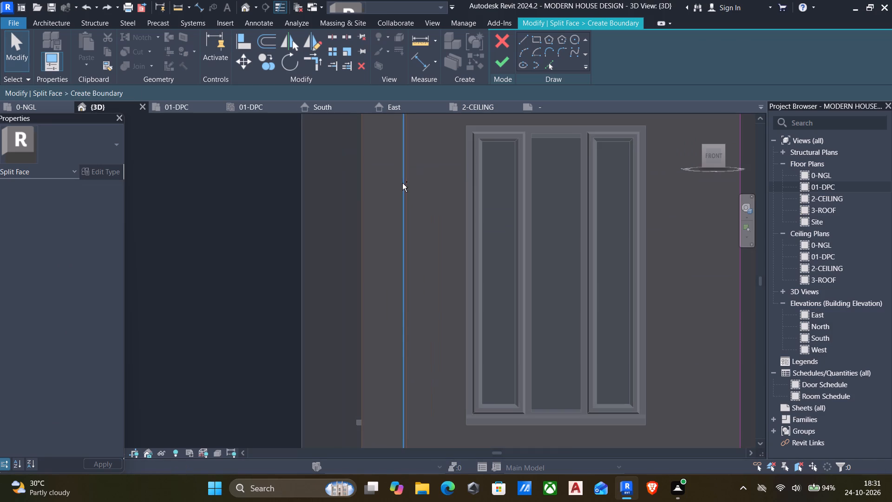
key("ctrl+z")
key("ctrl+z")
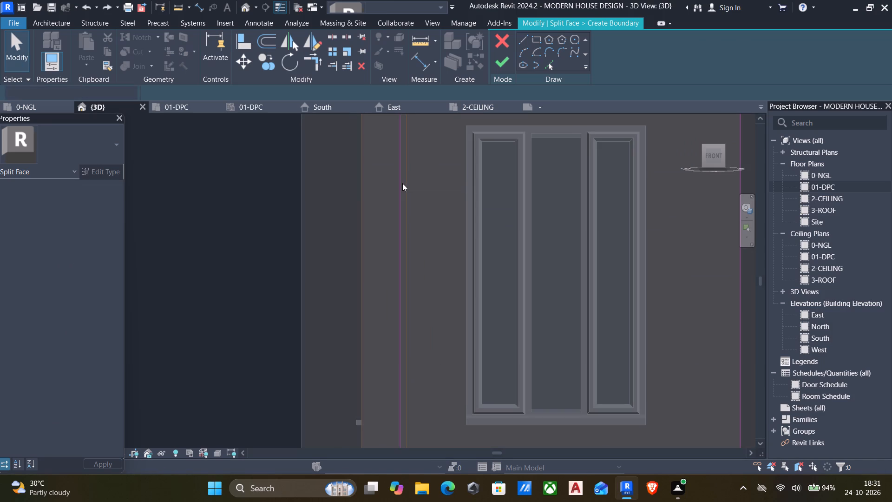
key("ctrl+z")
key("ctrl+z")
key("ctrl+z")
key("ctrl+z")
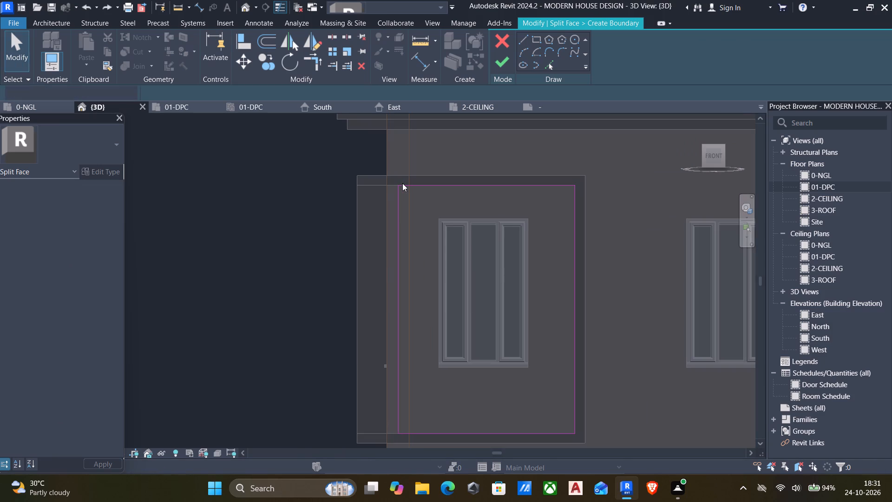
key("ctrl+z")
key("ctrl+z")
key("ctrl+z")
key("ctrl+z")
key("ctrl+z")
key("ctrl+z")
key("ctrl+z")
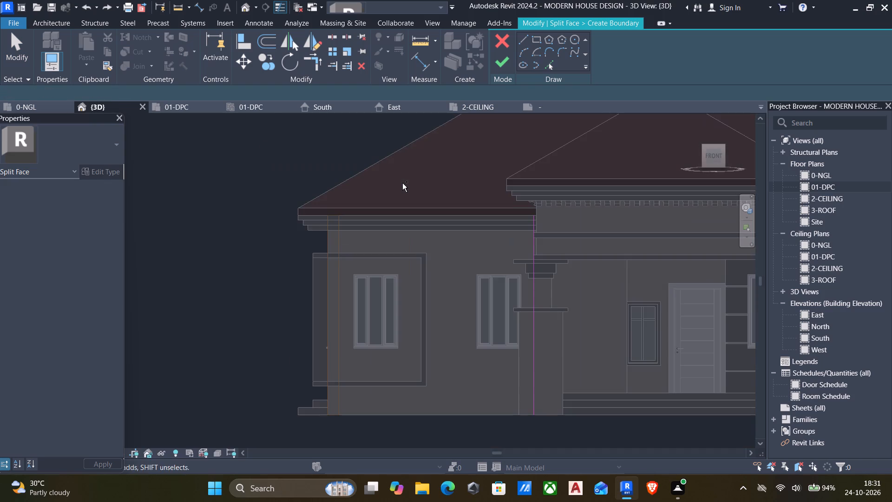
key("ctrl+z")
key("ctrl+z")
key("ctrl+z")
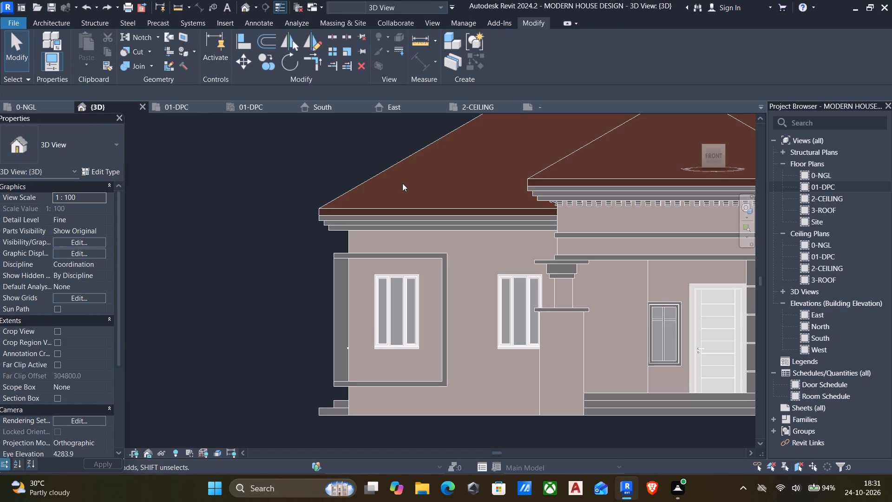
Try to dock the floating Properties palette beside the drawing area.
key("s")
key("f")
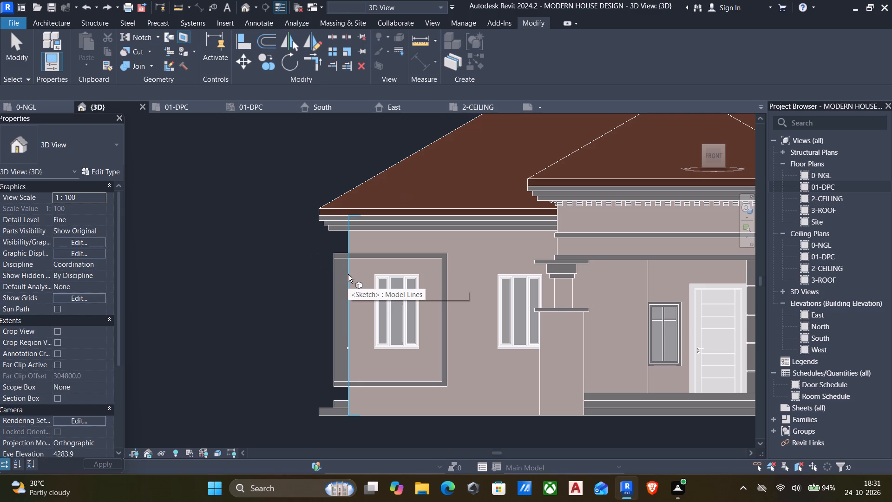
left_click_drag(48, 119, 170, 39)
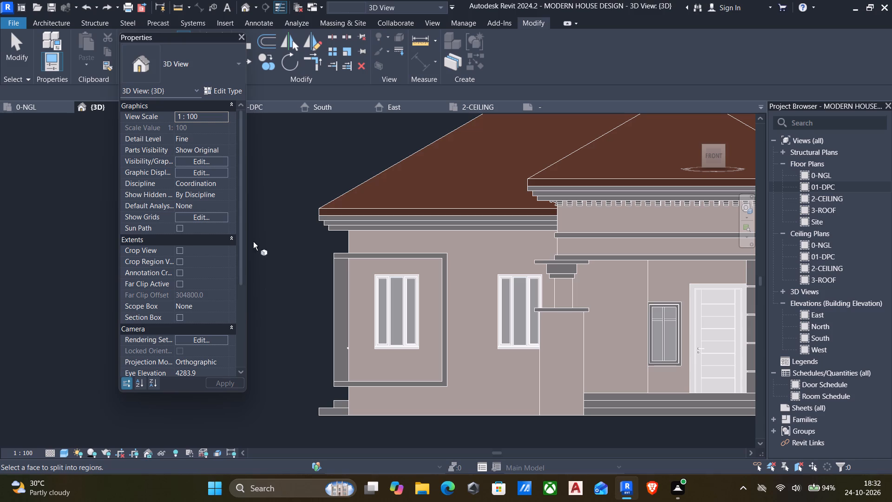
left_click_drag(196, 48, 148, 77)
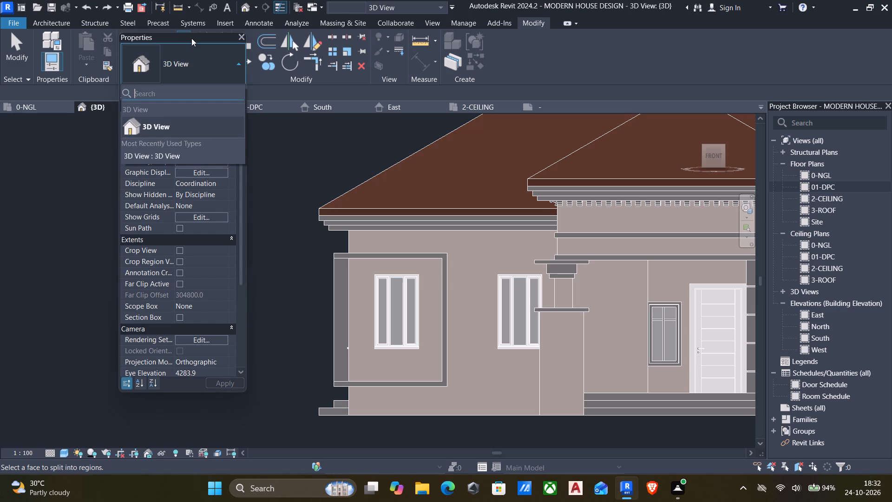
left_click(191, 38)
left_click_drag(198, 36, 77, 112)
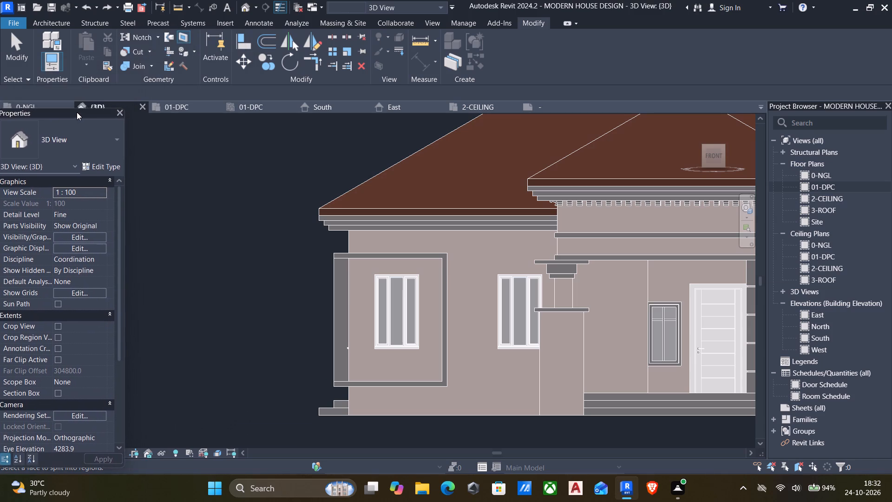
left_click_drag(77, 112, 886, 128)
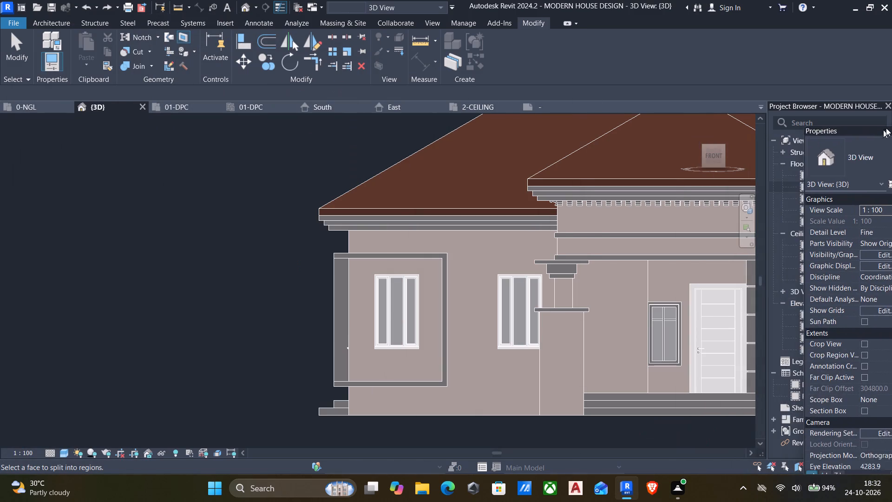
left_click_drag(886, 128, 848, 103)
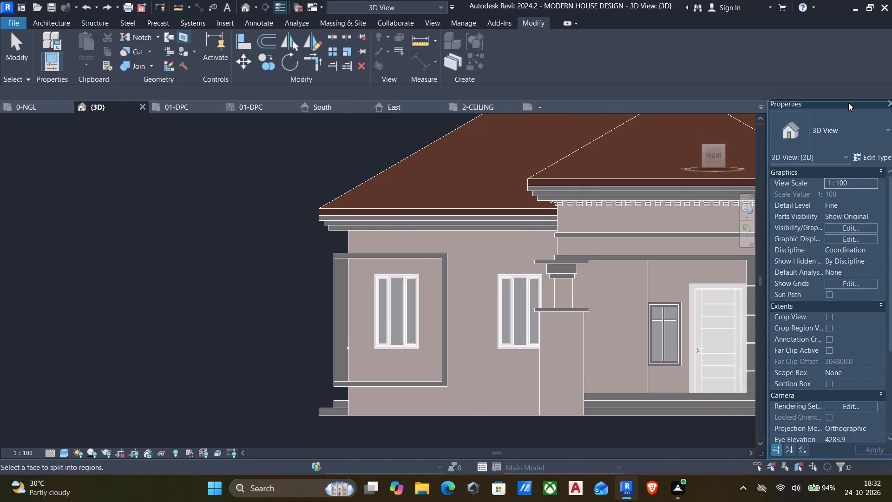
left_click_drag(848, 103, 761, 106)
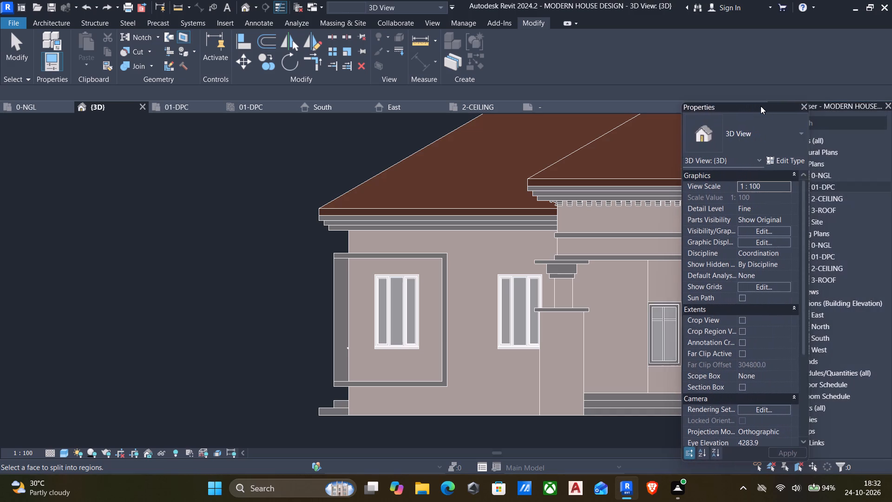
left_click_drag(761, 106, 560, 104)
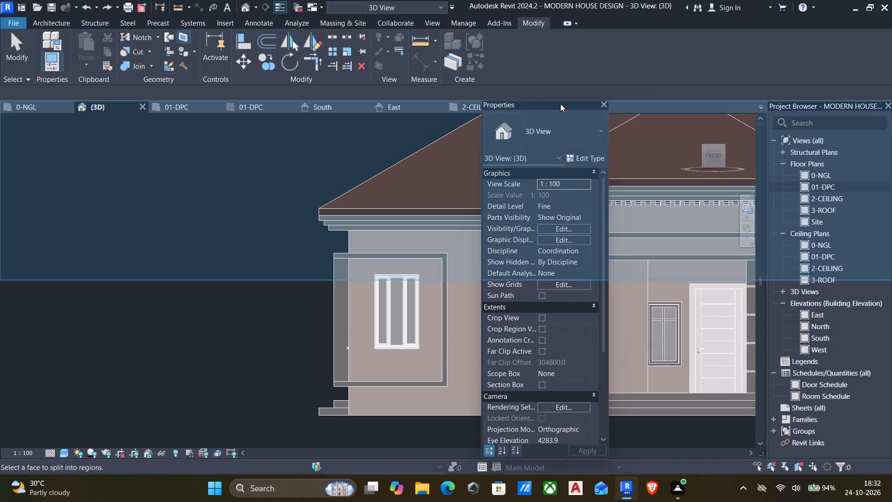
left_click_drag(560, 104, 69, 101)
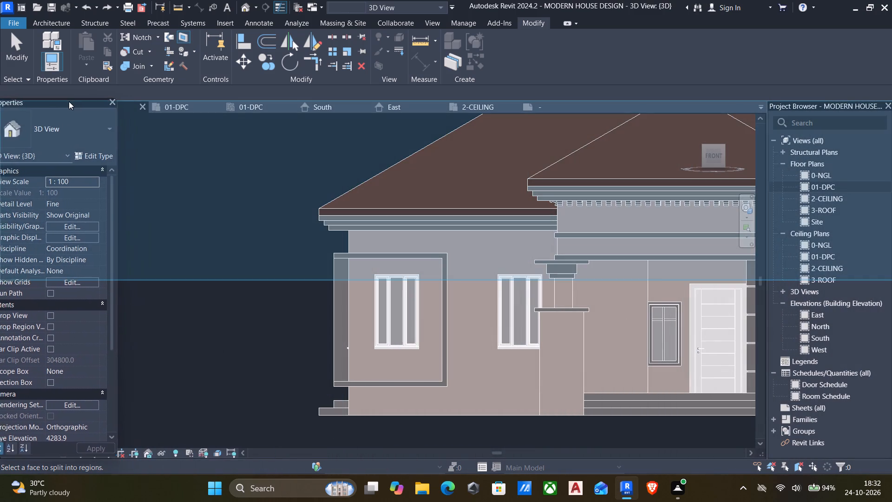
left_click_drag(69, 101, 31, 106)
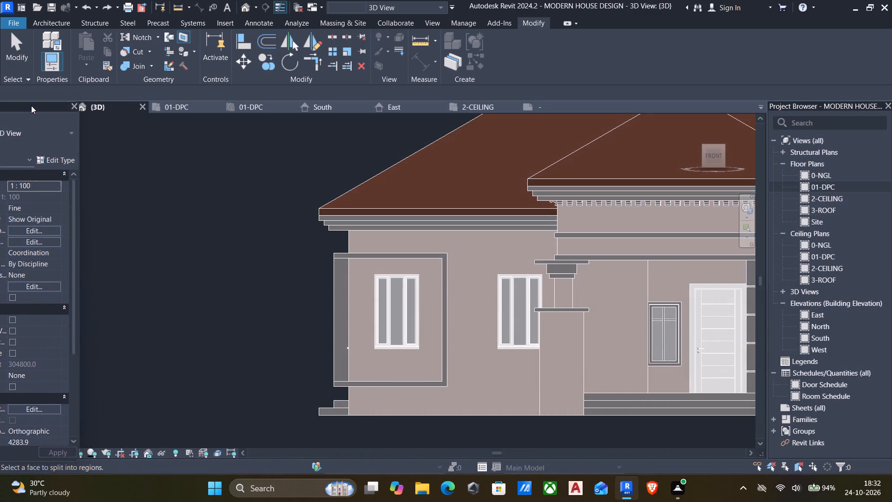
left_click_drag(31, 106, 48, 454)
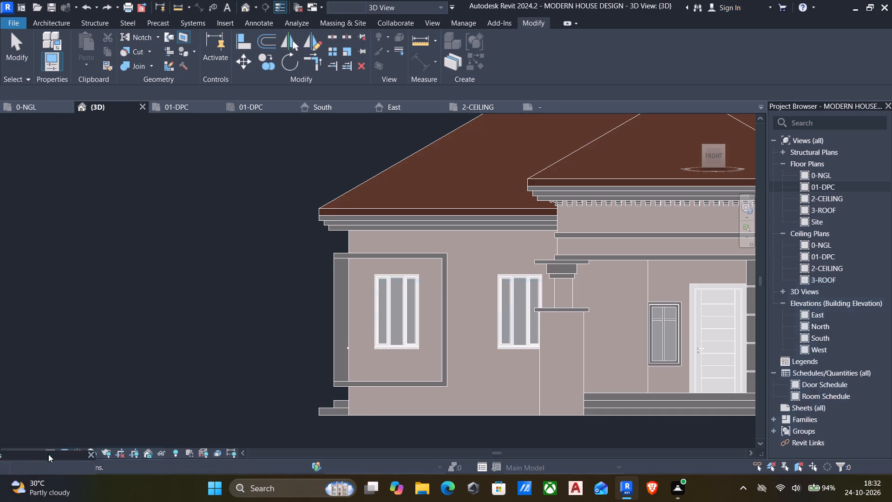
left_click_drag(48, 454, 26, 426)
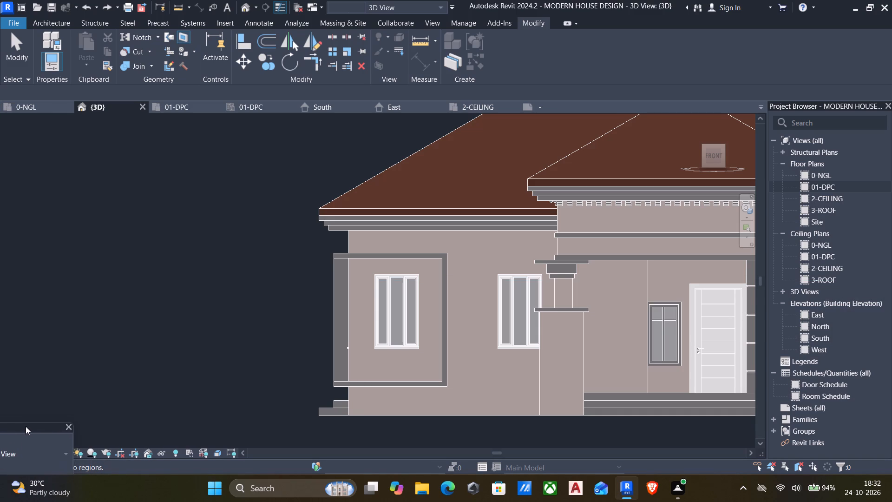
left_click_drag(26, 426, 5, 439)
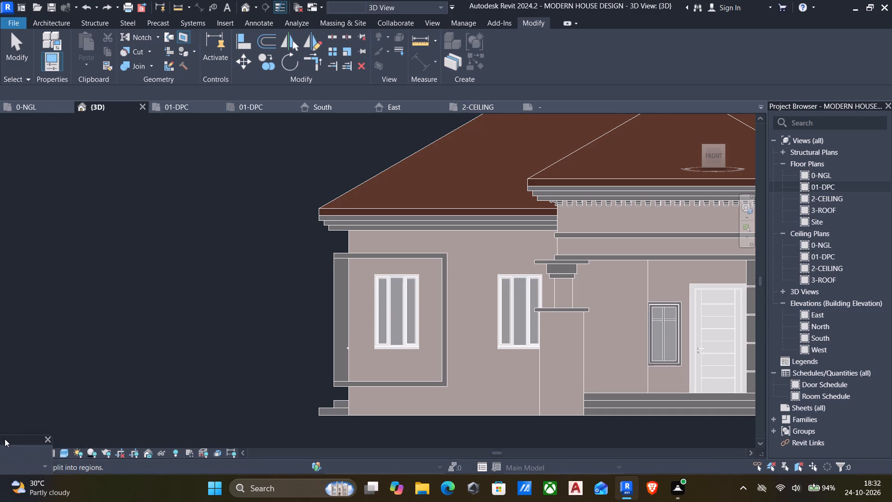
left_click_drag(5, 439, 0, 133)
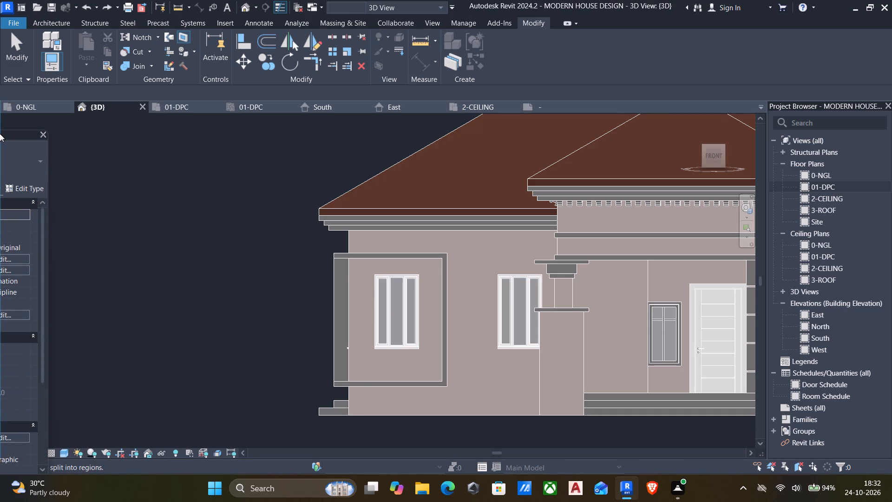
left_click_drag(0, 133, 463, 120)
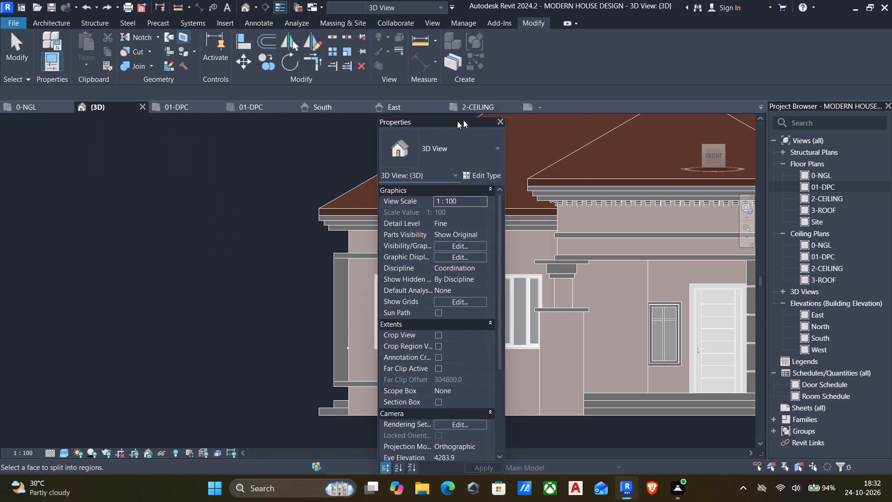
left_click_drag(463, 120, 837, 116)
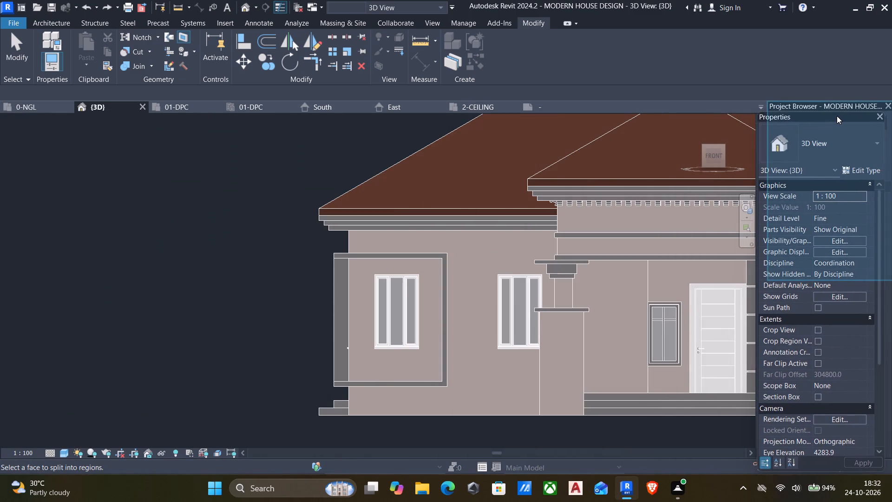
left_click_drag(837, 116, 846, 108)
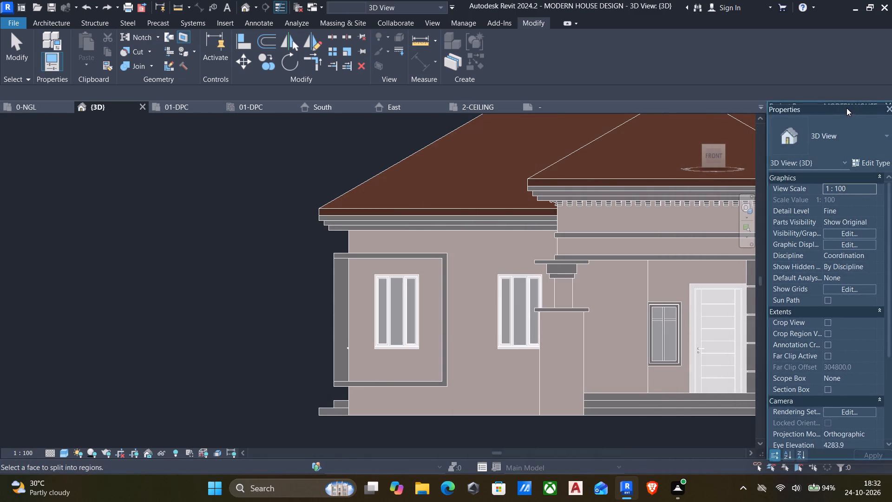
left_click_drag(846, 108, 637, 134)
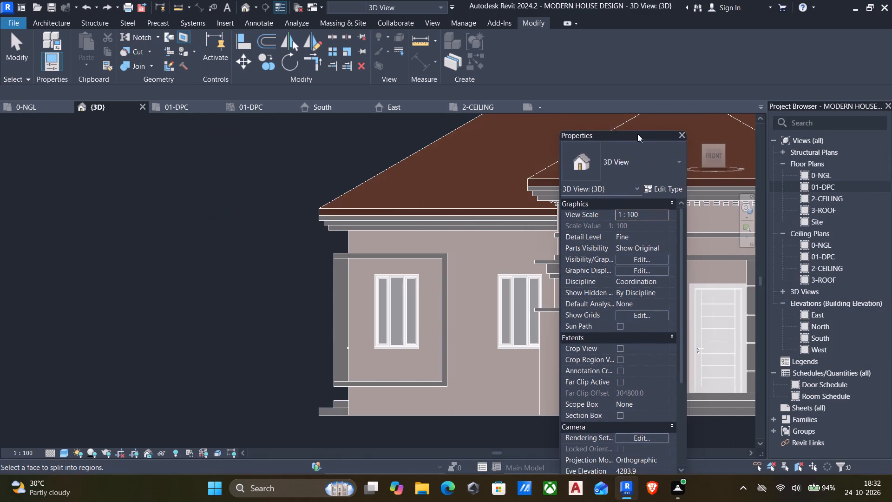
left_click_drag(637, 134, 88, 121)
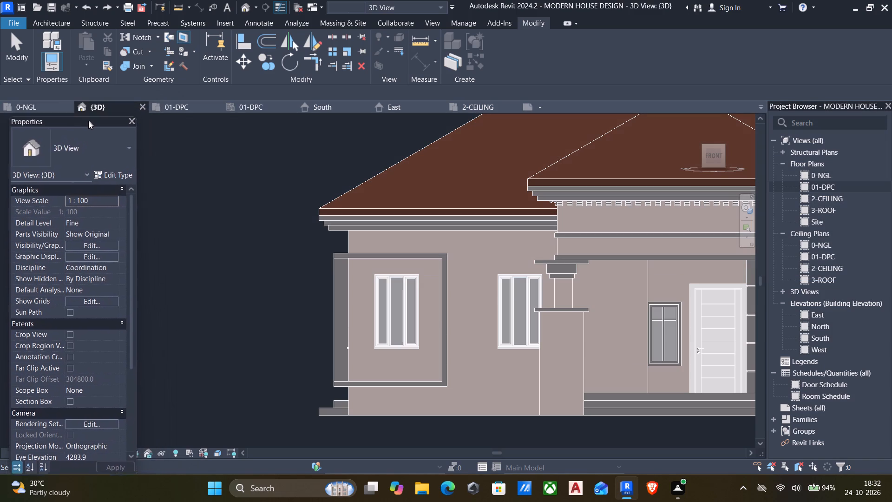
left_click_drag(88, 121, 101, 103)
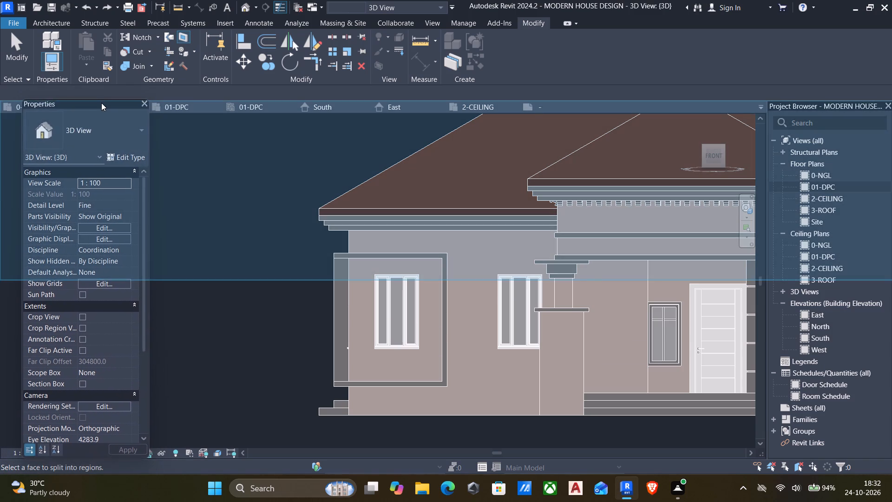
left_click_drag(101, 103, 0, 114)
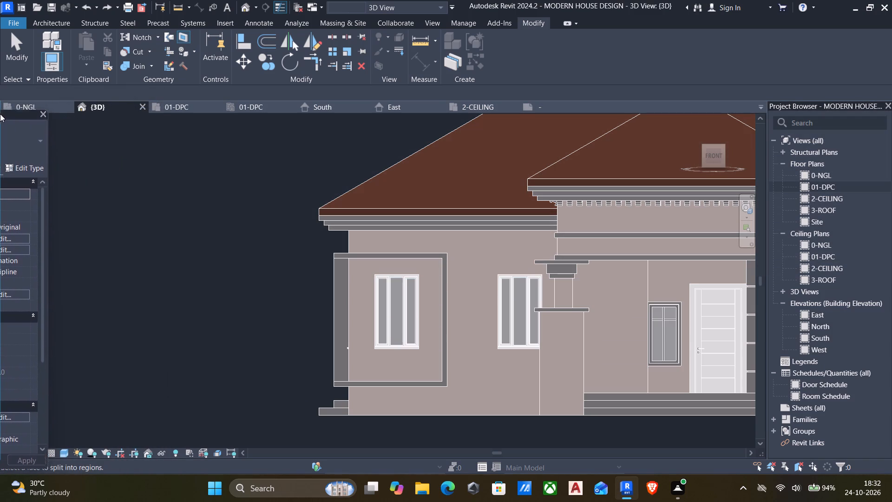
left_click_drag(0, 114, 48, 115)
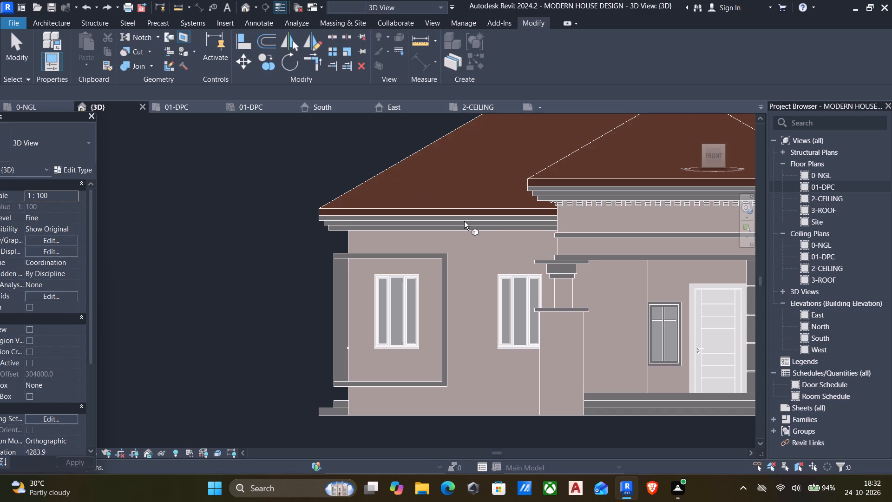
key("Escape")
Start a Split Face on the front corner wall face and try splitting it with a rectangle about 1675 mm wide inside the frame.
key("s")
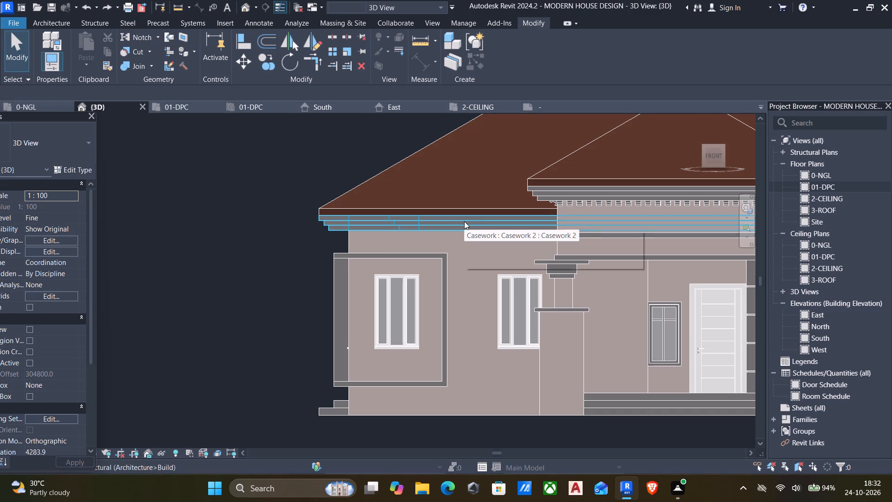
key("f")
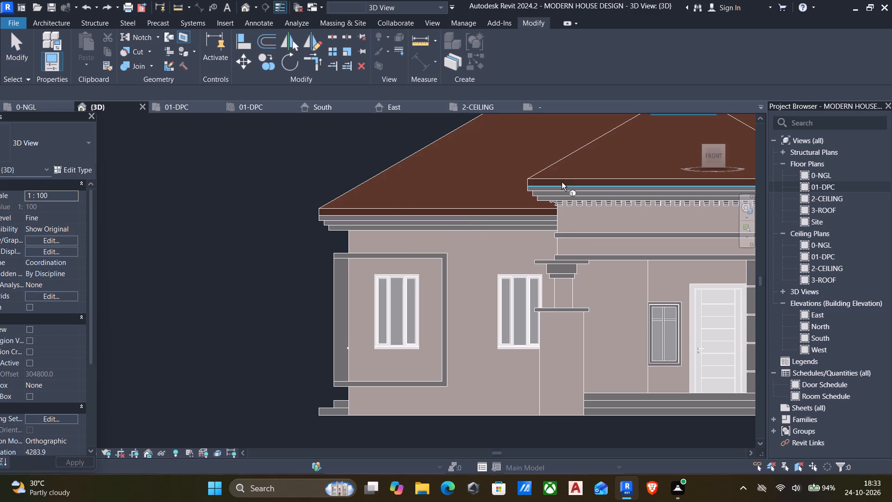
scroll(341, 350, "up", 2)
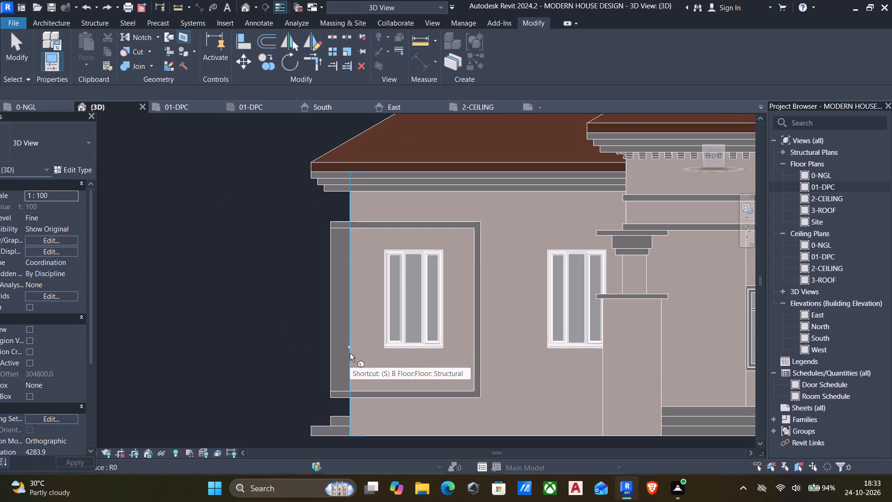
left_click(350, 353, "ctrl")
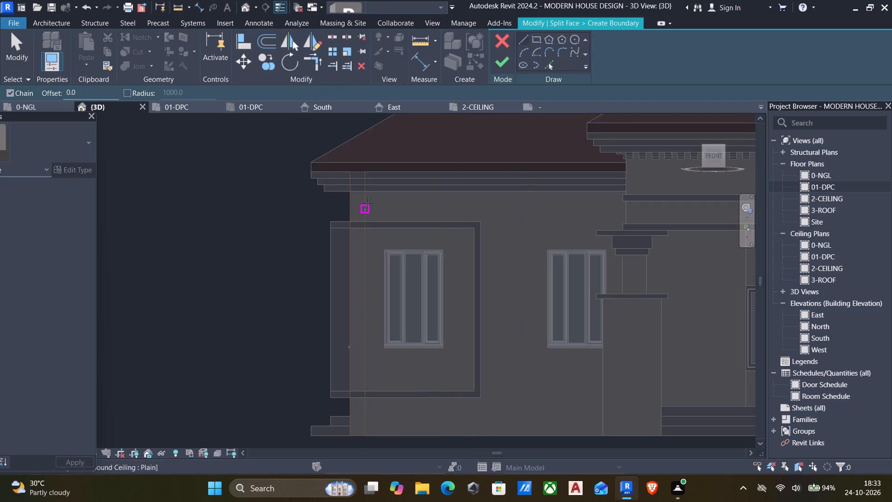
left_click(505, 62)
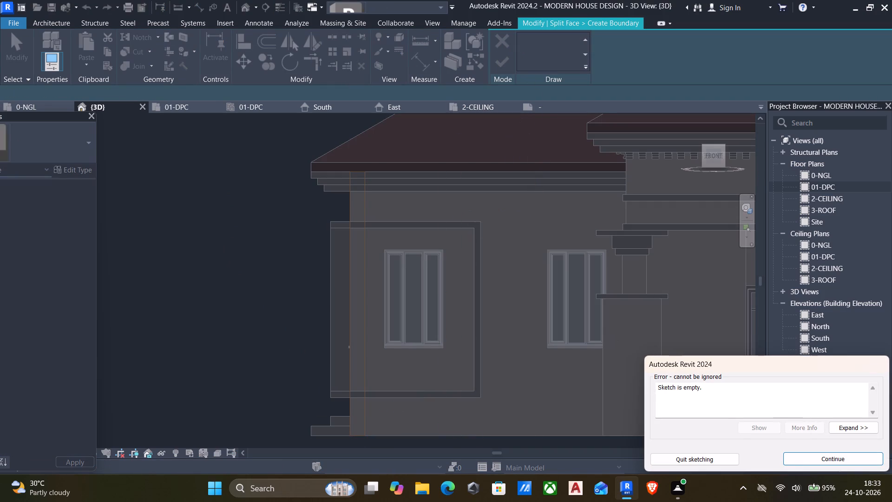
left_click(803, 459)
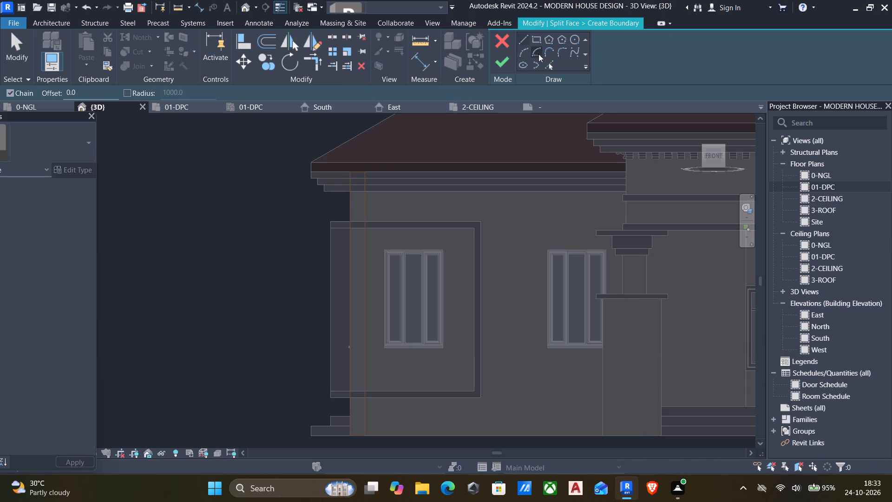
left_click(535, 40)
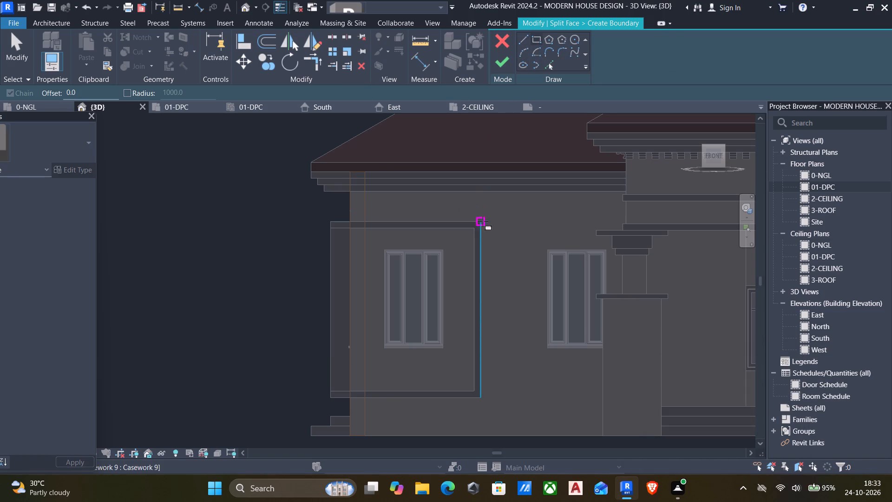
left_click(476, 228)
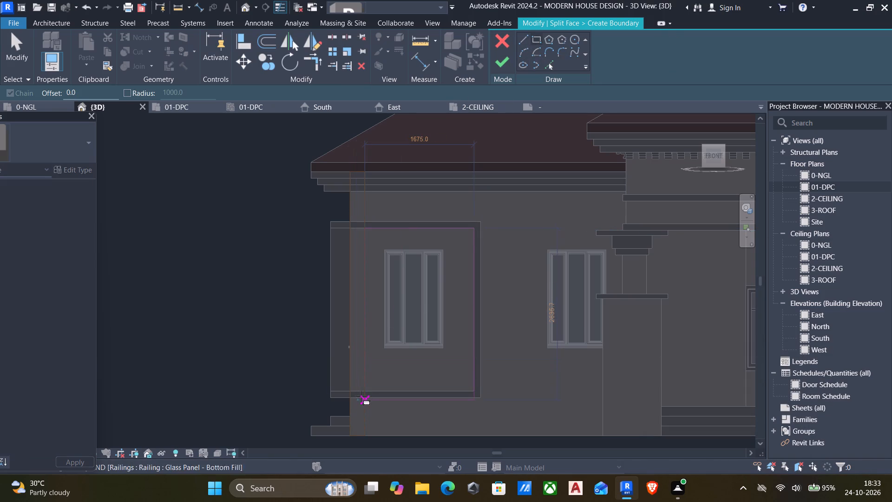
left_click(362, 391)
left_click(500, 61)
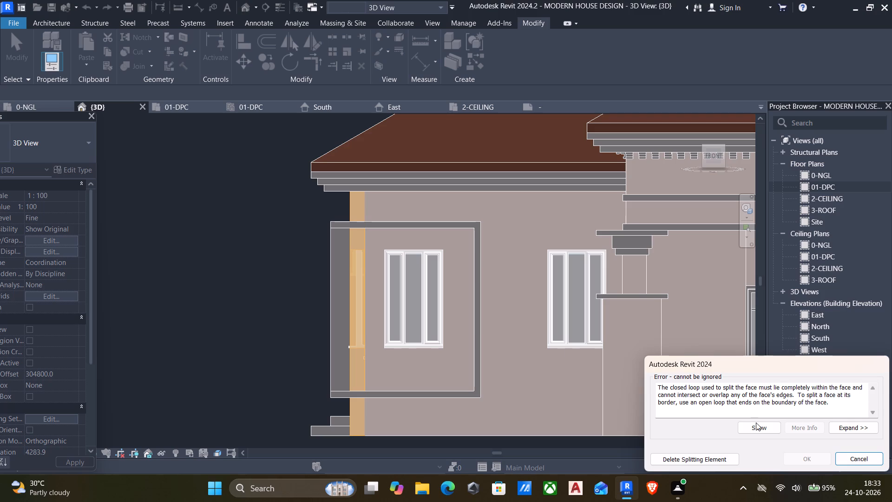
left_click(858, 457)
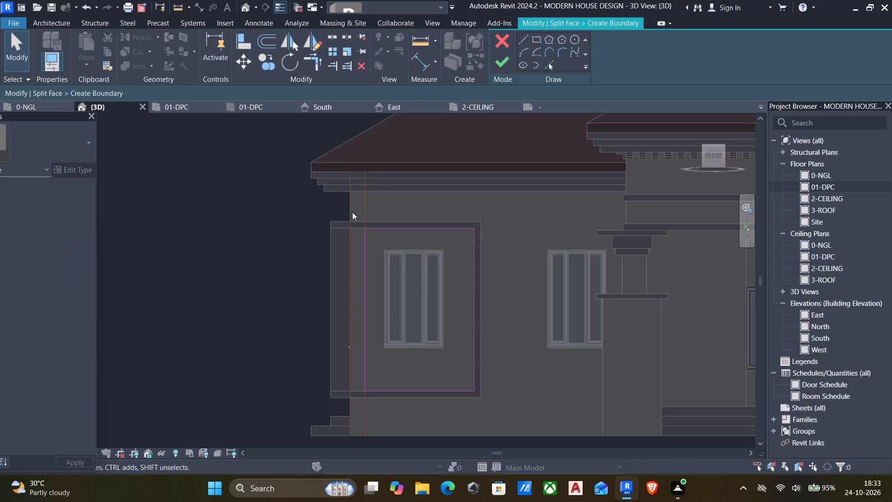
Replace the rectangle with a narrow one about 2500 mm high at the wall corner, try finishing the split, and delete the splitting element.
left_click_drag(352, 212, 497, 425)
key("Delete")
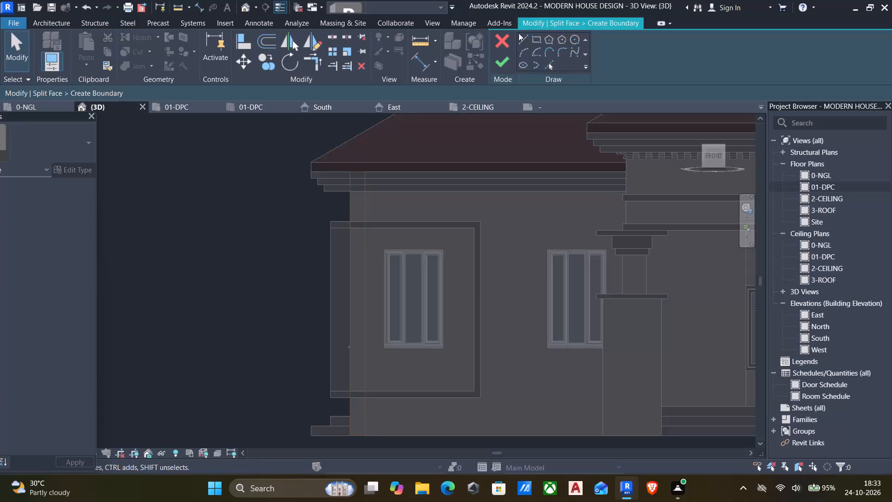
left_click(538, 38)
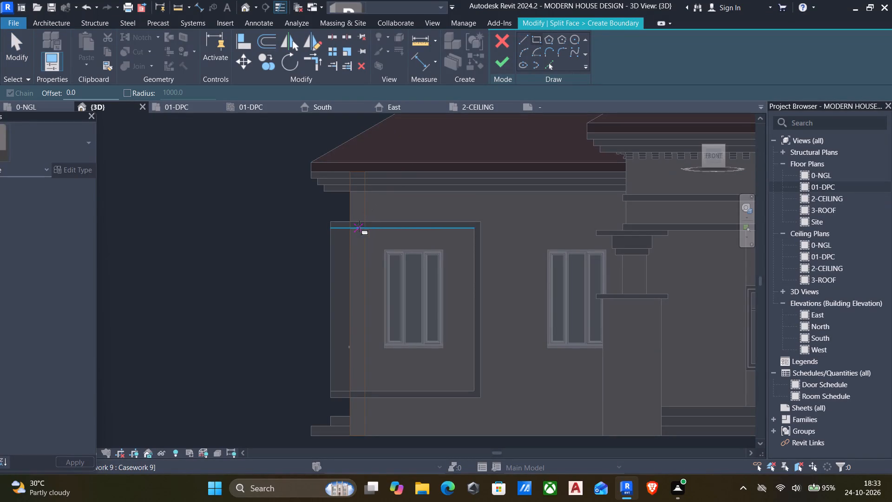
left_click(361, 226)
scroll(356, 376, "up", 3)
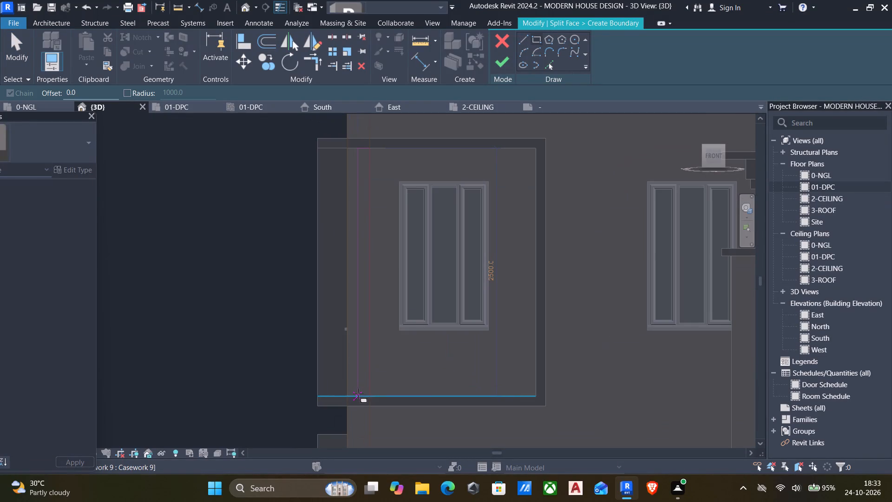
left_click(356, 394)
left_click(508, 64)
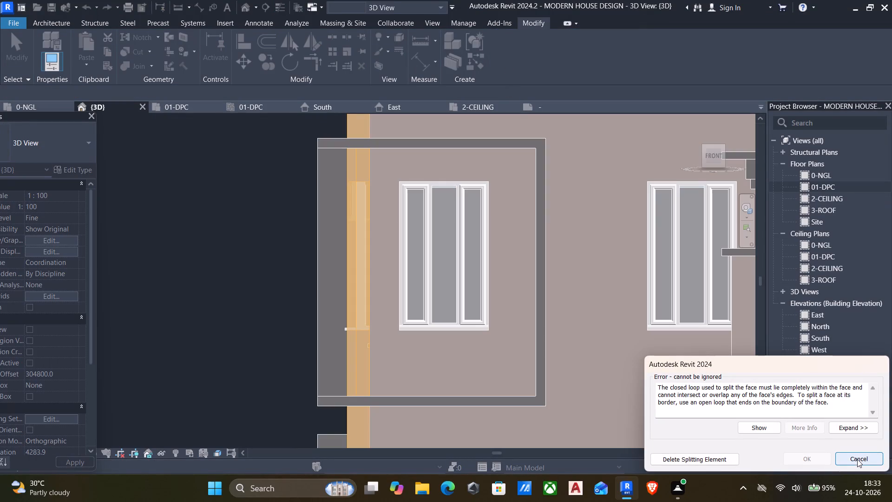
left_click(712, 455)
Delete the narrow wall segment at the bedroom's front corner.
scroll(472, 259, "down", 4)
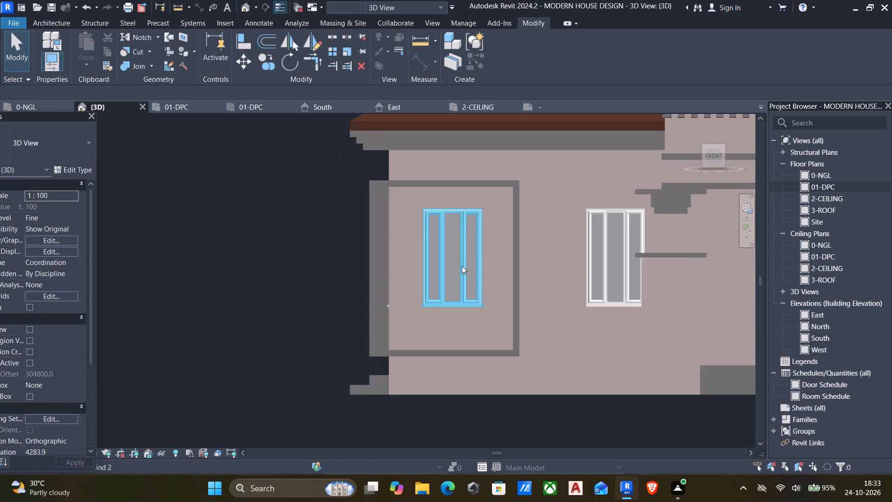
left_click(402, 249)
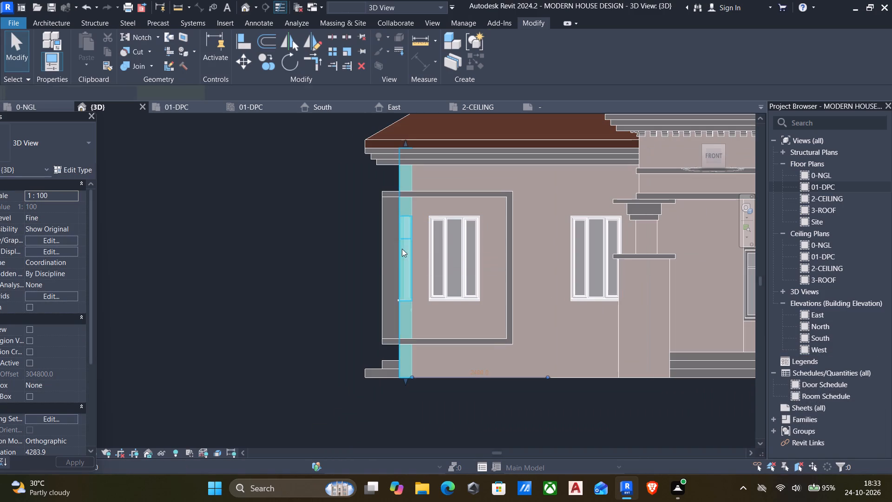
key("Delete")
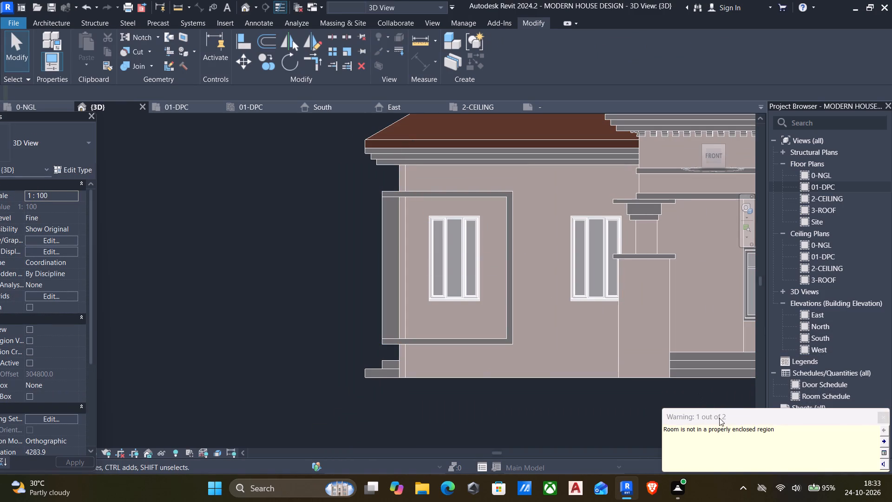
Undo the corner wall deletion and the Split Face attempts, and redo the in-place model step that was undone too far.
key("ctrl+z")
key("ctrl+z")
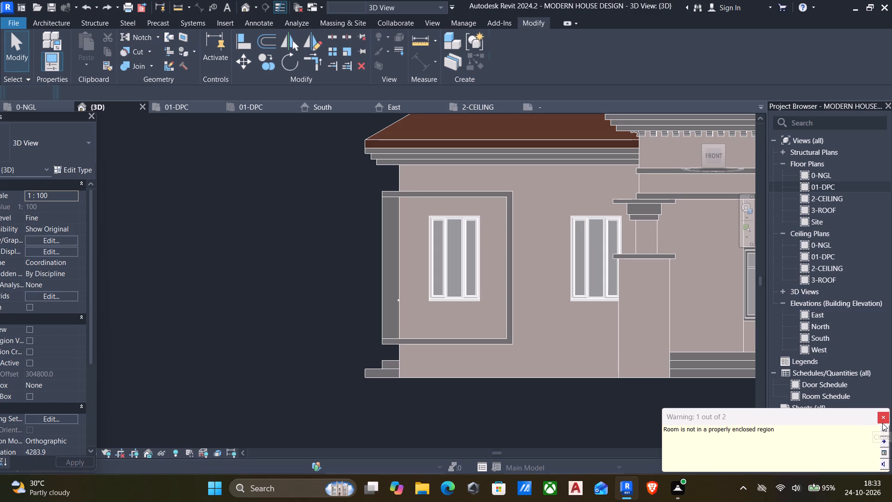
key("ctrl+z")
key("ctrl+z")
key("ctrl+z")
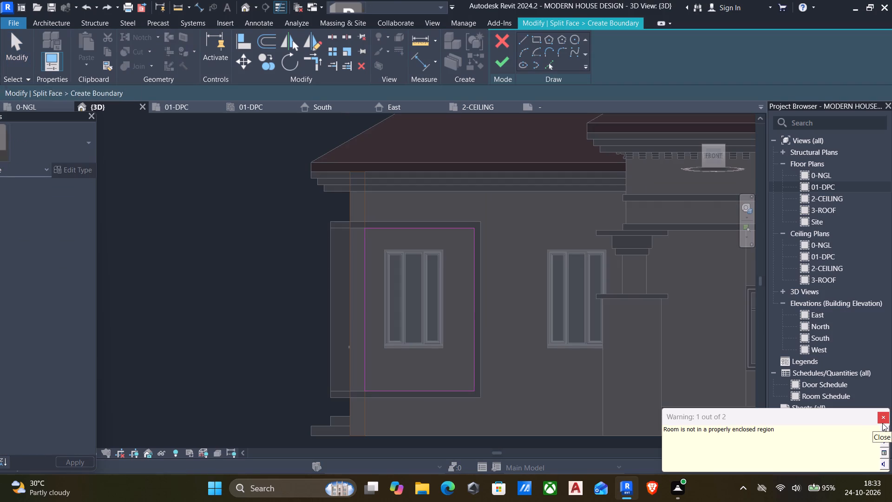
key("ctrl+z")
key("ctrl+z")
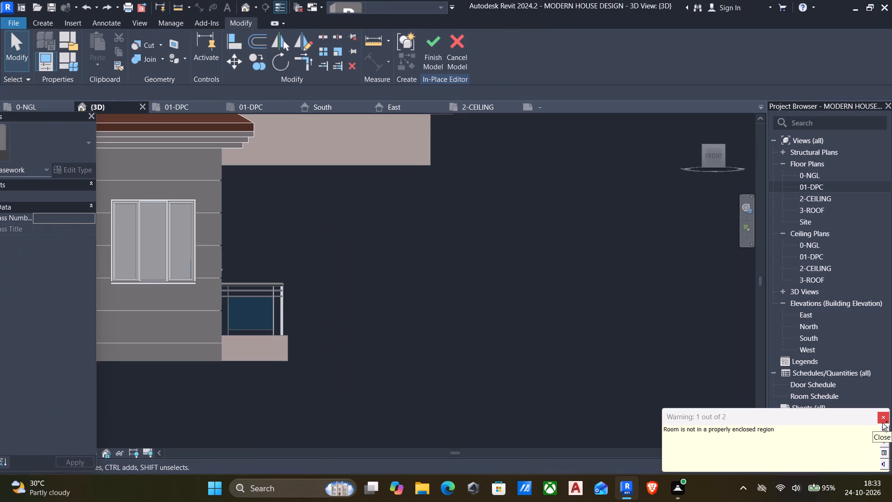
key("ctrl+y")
Start a Split Face on the bedroom's left-side wall and draw a 4050 mm vertical boundary line along the edge farthest from the front corner.
scroll(729, 406, "down", 5)
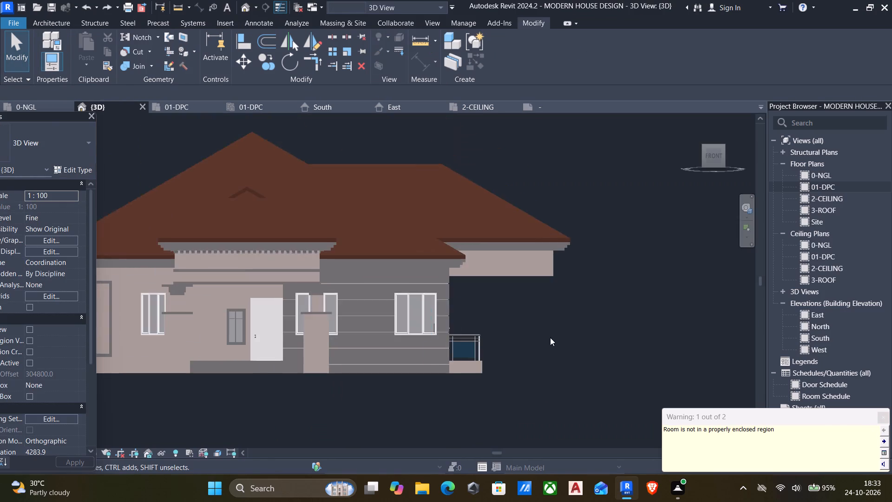
middle_click_drag(450, 321, 547, 299)
middle_click_drag(275, 318, 465, 326)
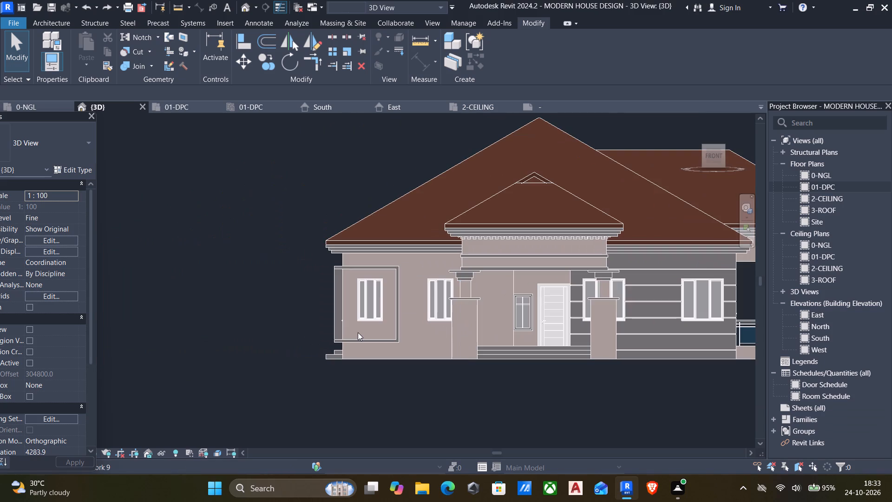
middle_click_drag(358, 332, 468, 371, "shift")
middle_click_drag(476, 370, 470, 371)
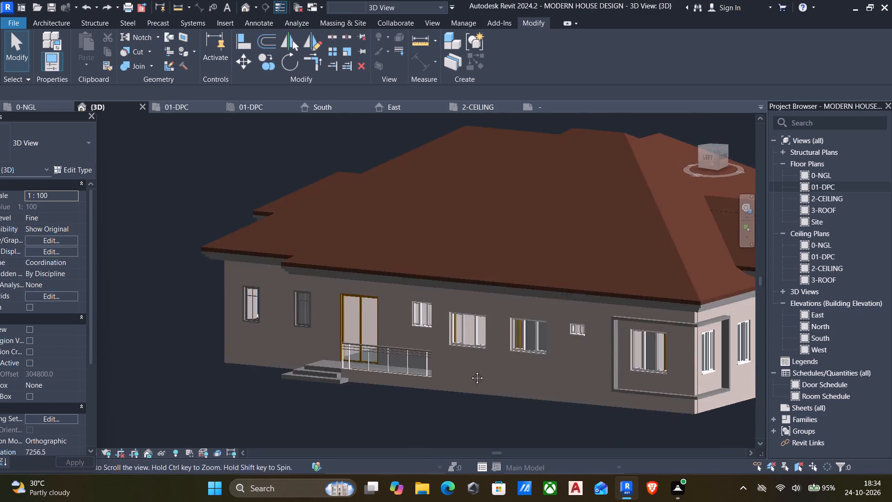
middle_click_drag(470, 371, 356, 309)
key("s")
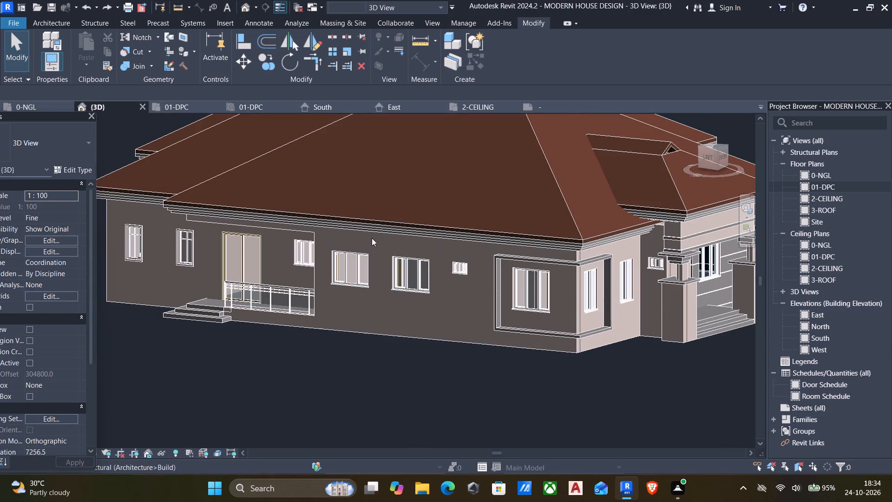
key("f")
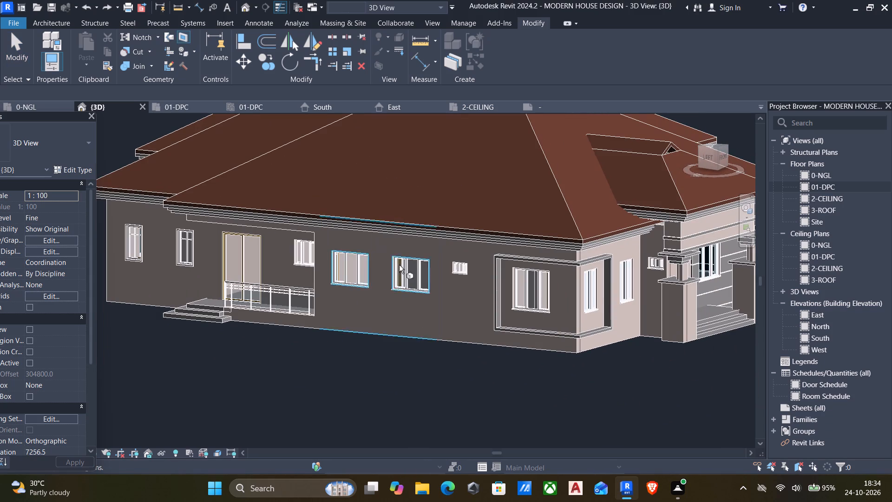
left_click(482, 342)
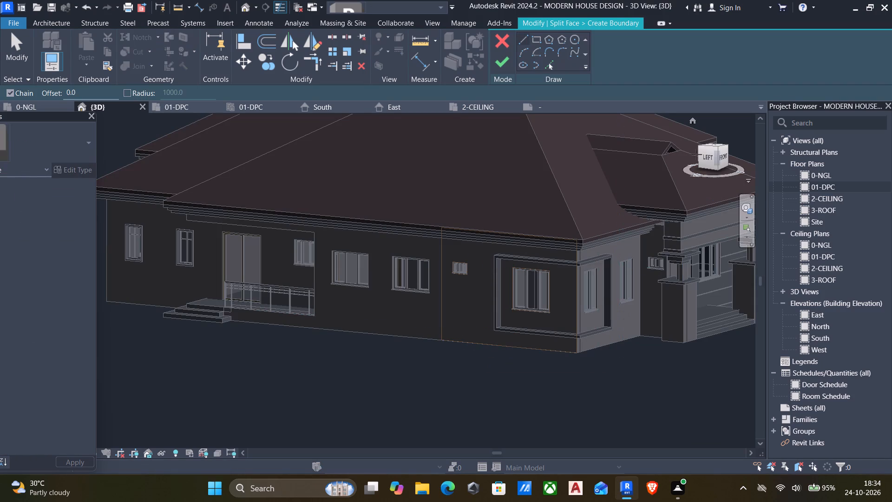
scroll(486, 249, "up", 5)
scroll(449, 240, "up", 3)
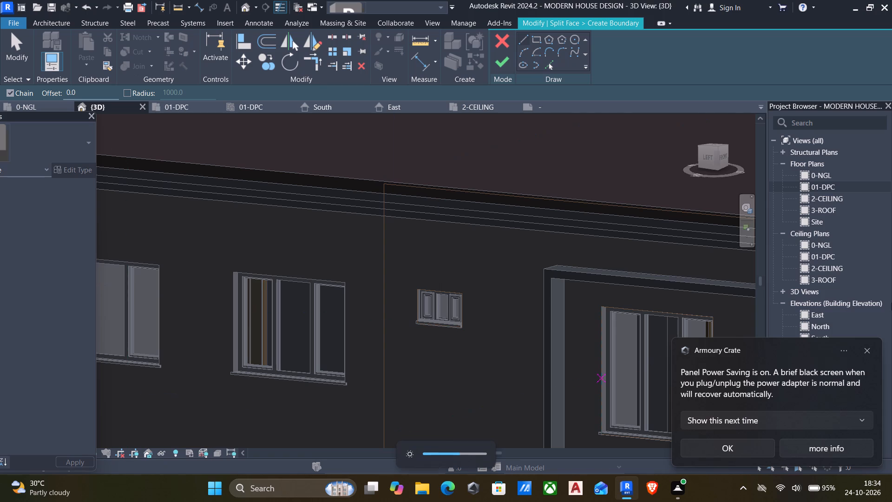
left_click(868, 349)
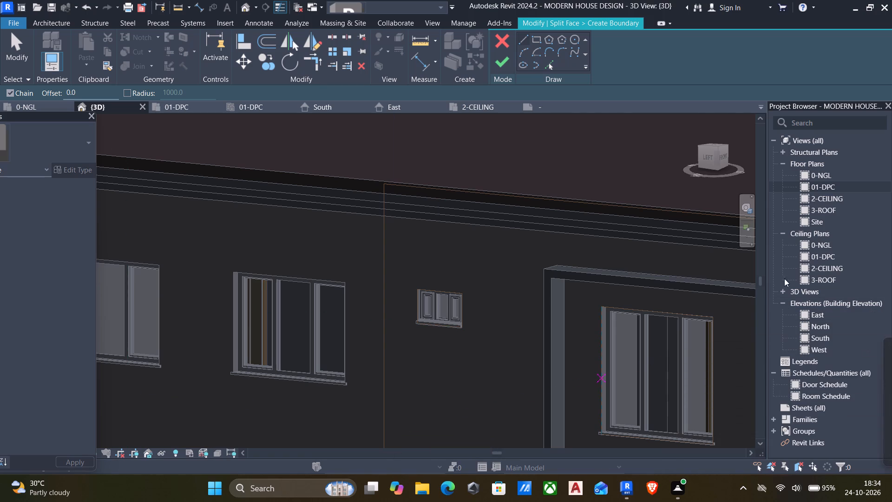
scroll(439, 279, "down", 3)
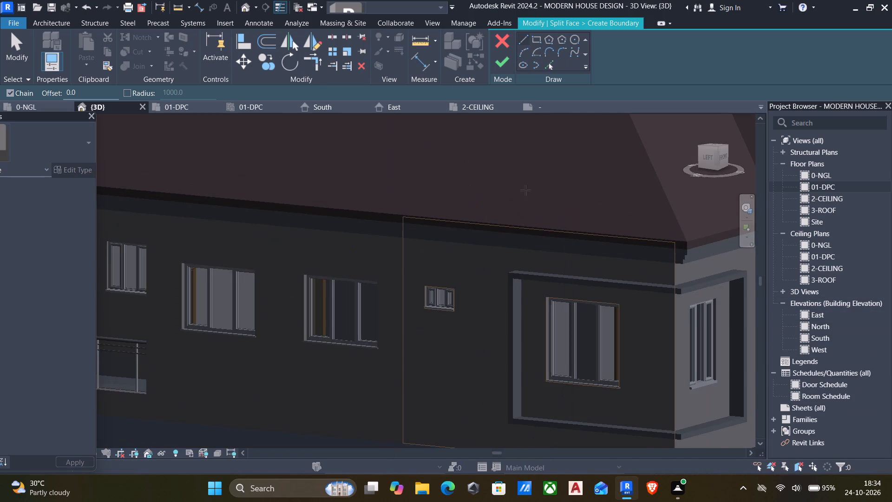
left_click(708, 156)
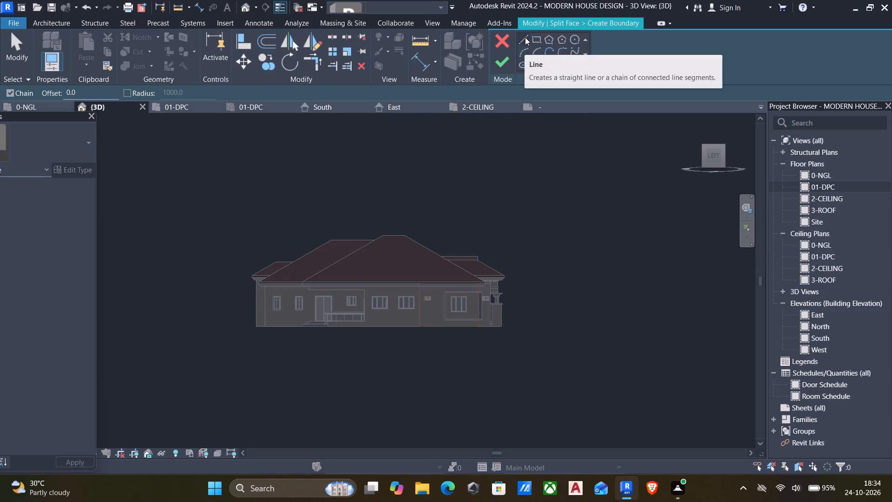
left_click(526, 37)
scroll(397, 322, "up", 10)
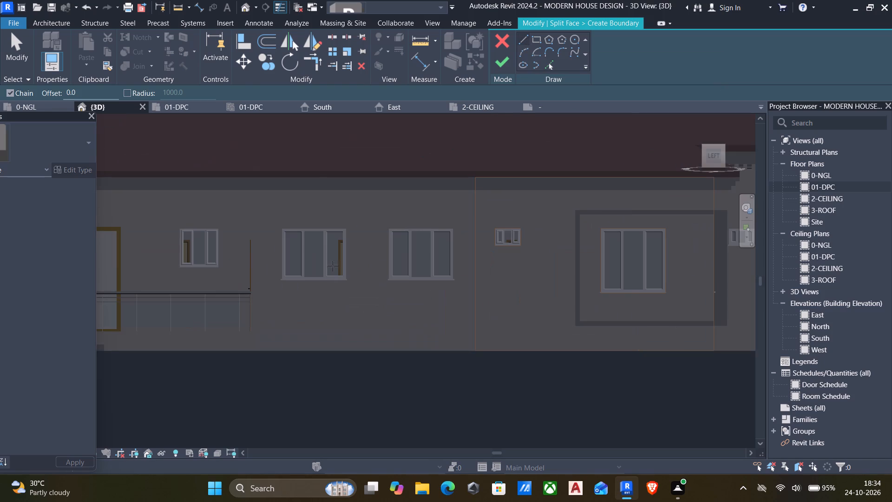
left_click(478, 174)
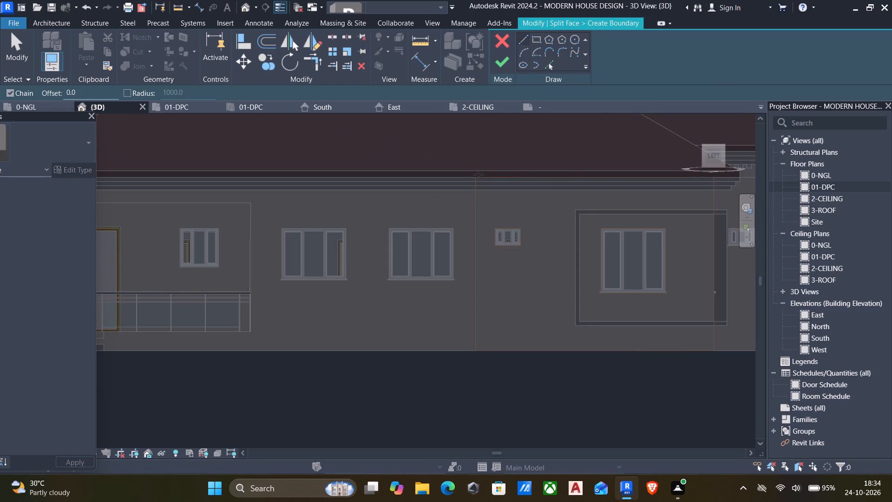
left_click(480, 353)
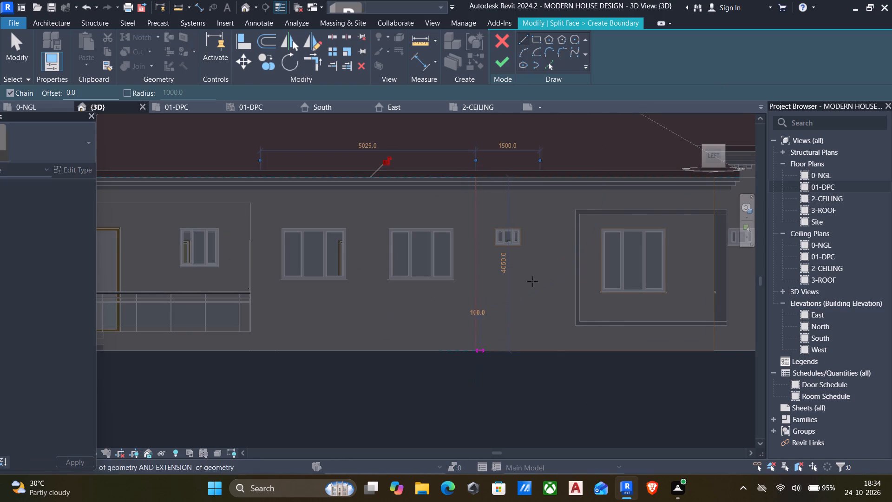
key("Escape")
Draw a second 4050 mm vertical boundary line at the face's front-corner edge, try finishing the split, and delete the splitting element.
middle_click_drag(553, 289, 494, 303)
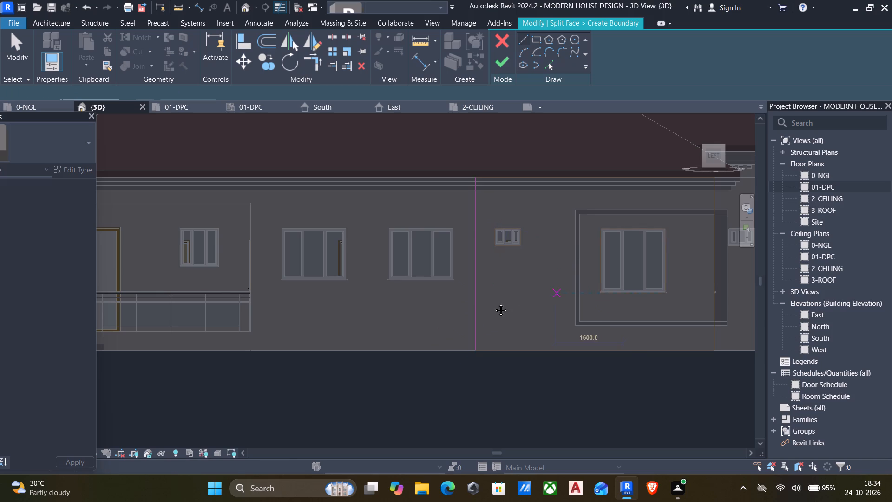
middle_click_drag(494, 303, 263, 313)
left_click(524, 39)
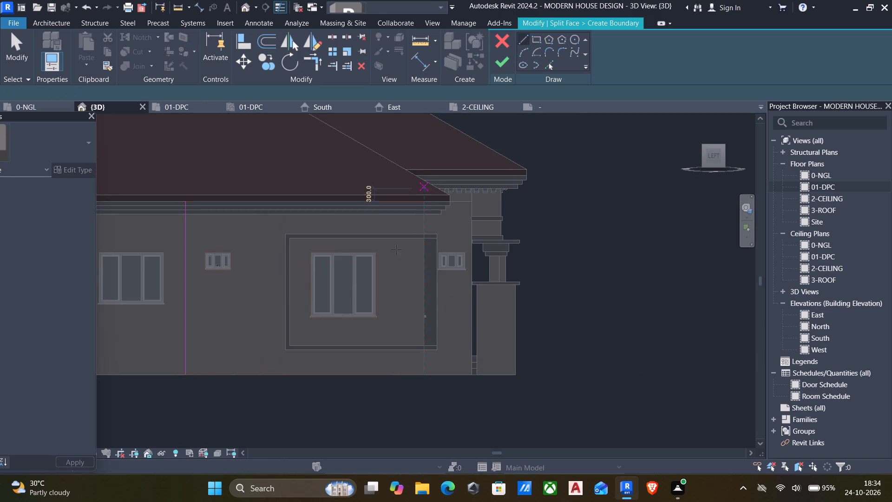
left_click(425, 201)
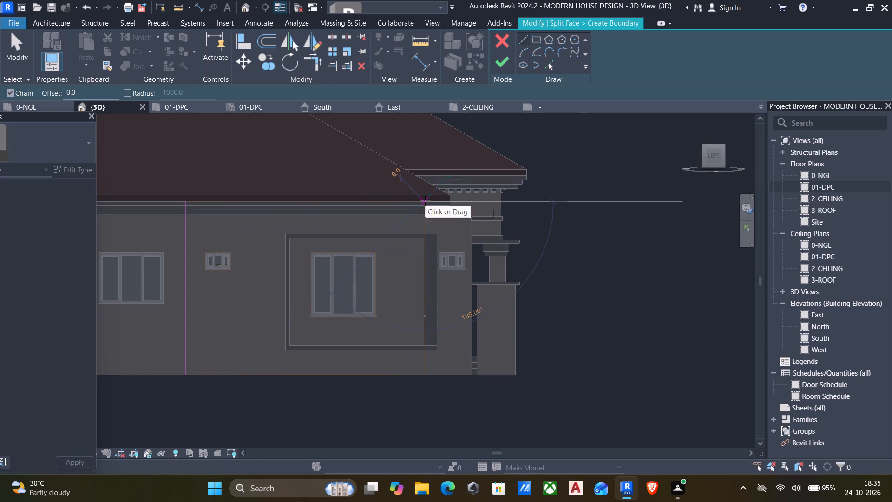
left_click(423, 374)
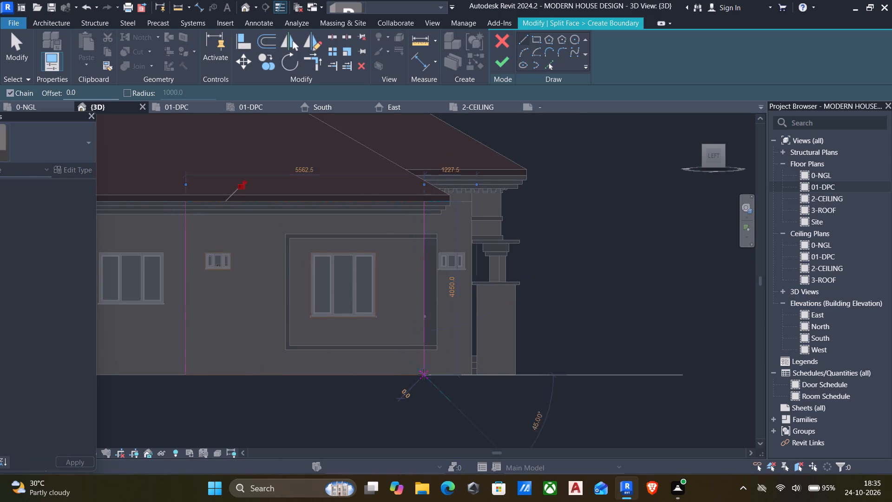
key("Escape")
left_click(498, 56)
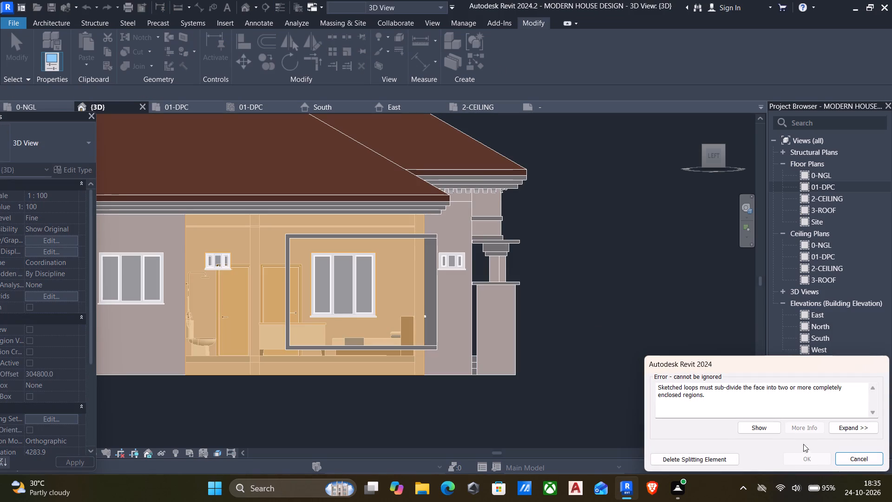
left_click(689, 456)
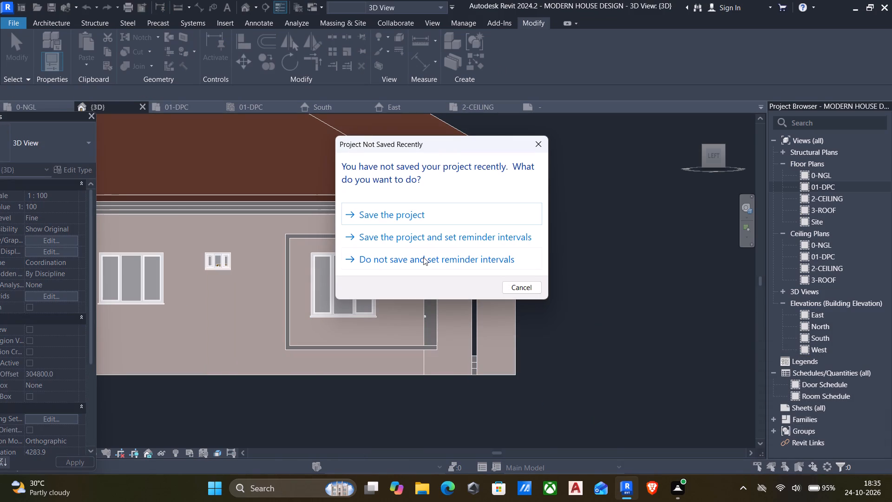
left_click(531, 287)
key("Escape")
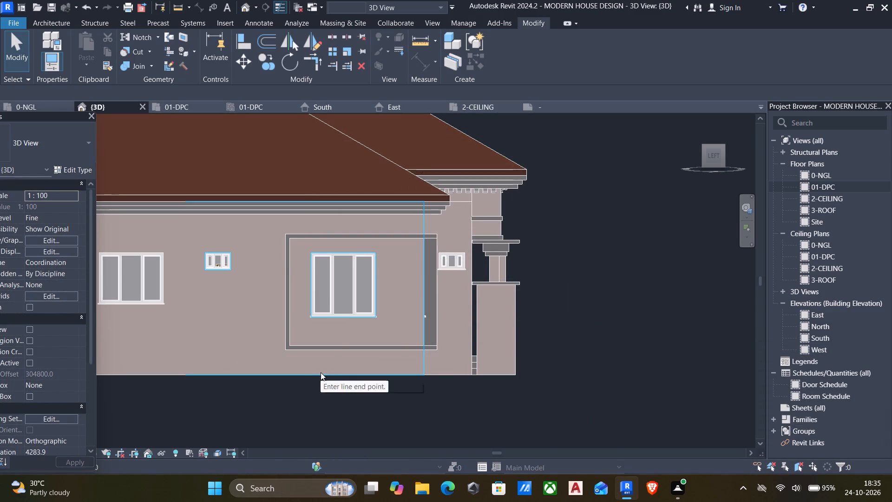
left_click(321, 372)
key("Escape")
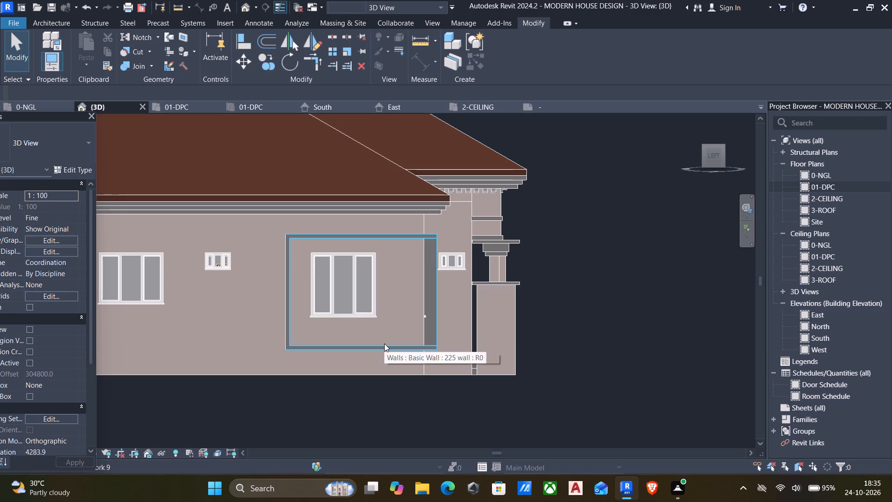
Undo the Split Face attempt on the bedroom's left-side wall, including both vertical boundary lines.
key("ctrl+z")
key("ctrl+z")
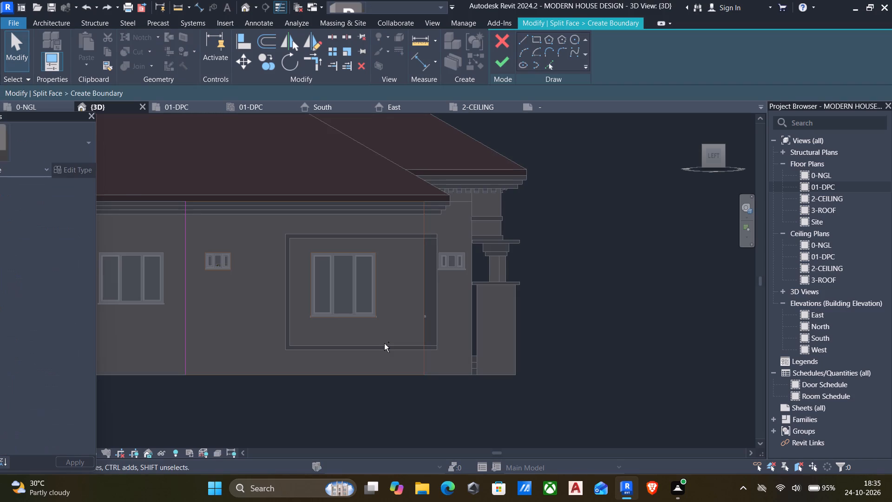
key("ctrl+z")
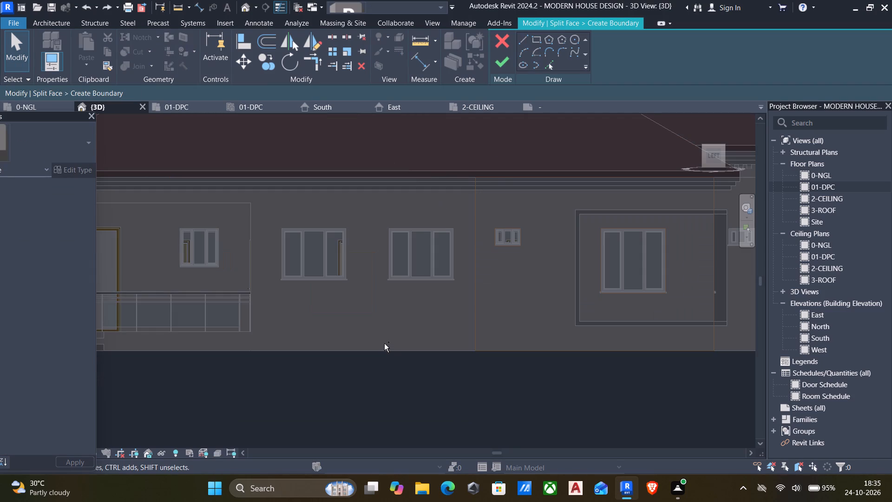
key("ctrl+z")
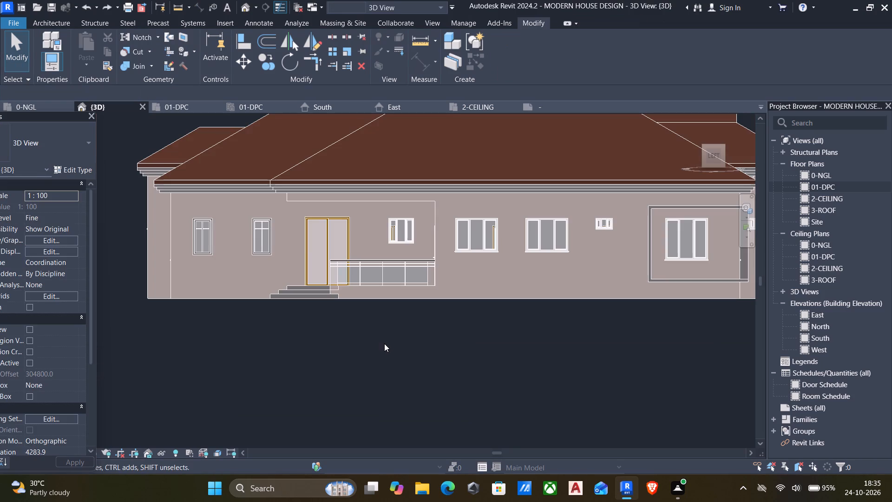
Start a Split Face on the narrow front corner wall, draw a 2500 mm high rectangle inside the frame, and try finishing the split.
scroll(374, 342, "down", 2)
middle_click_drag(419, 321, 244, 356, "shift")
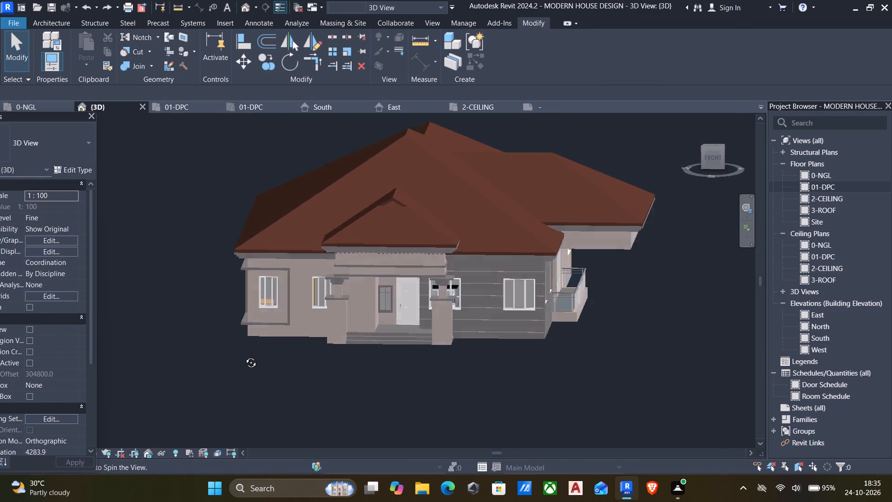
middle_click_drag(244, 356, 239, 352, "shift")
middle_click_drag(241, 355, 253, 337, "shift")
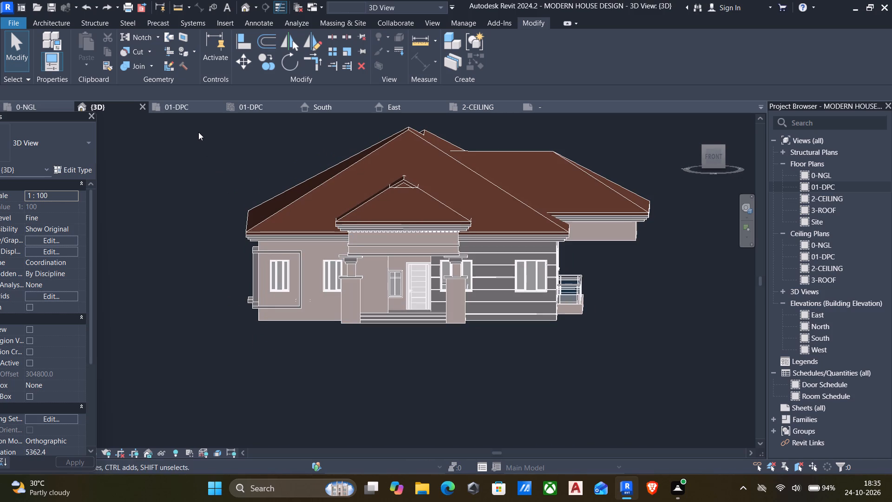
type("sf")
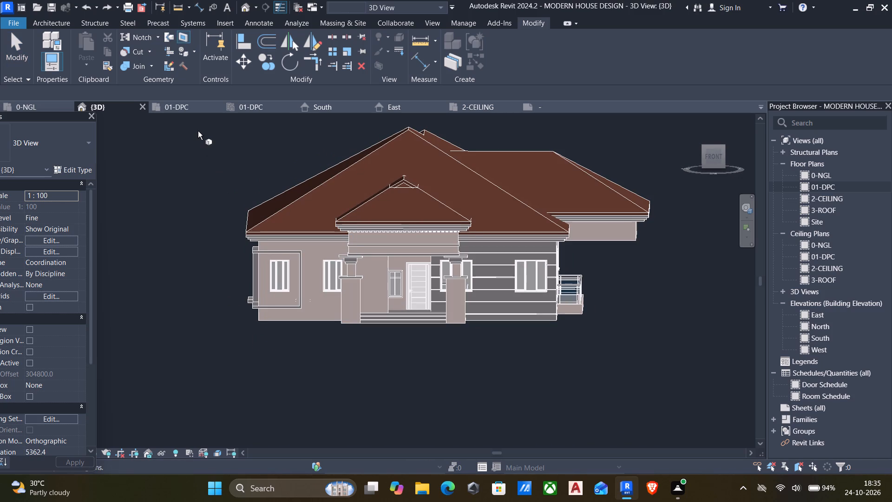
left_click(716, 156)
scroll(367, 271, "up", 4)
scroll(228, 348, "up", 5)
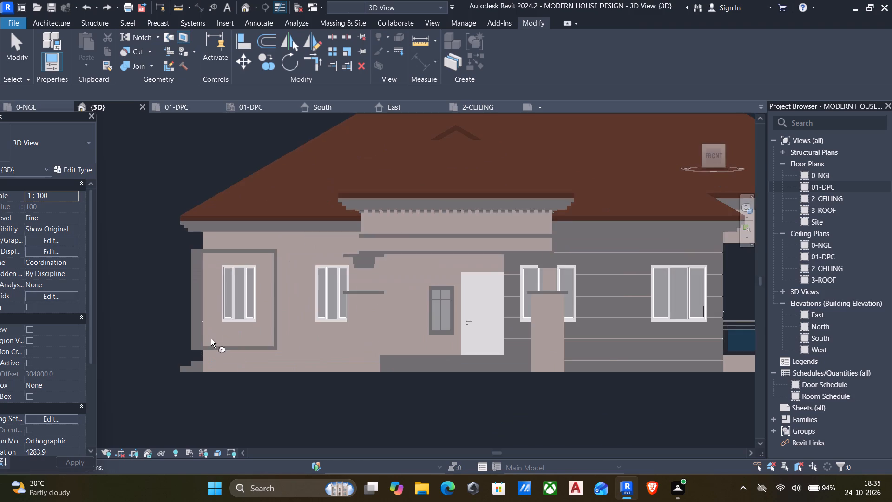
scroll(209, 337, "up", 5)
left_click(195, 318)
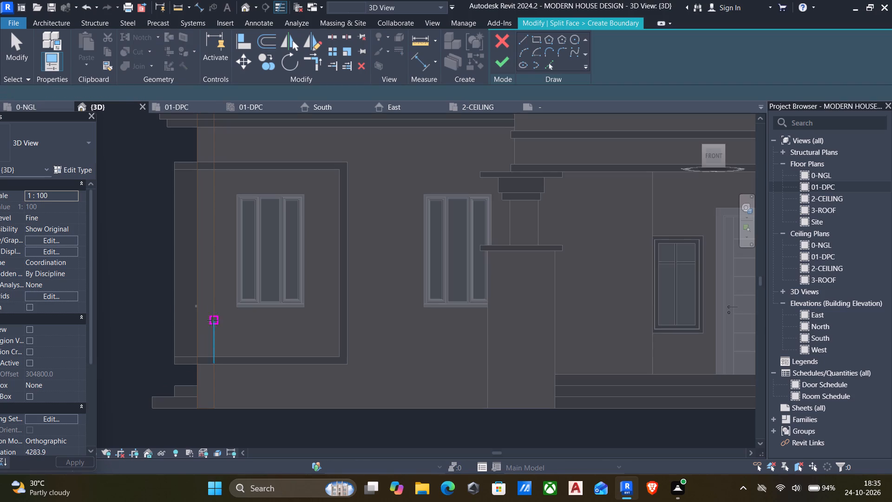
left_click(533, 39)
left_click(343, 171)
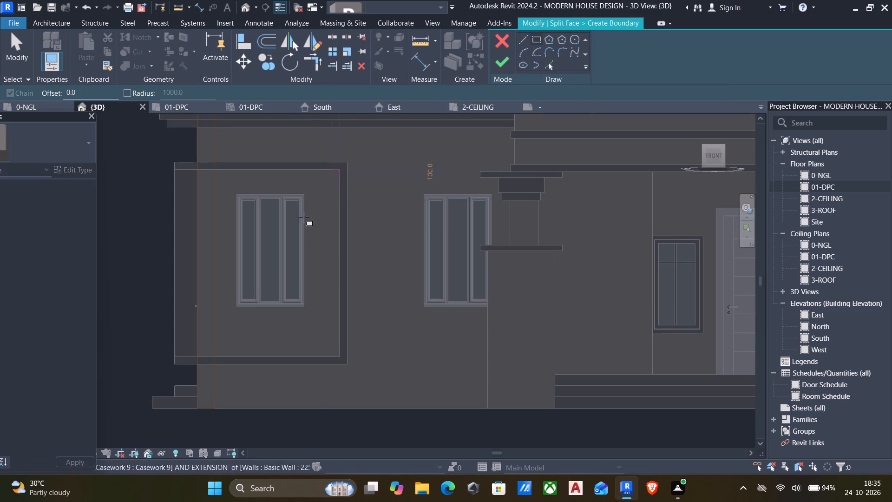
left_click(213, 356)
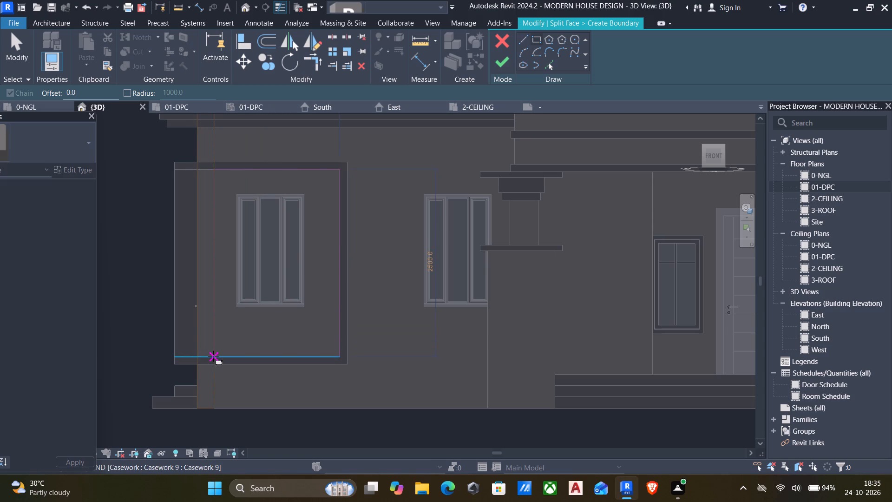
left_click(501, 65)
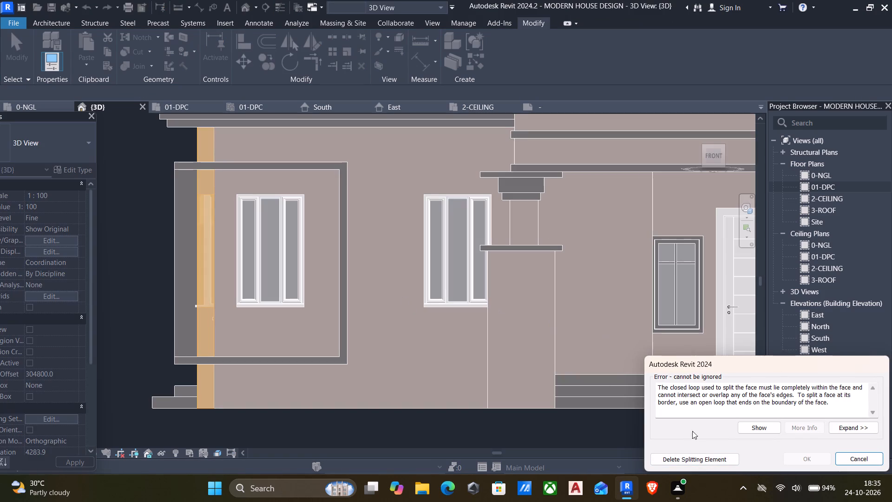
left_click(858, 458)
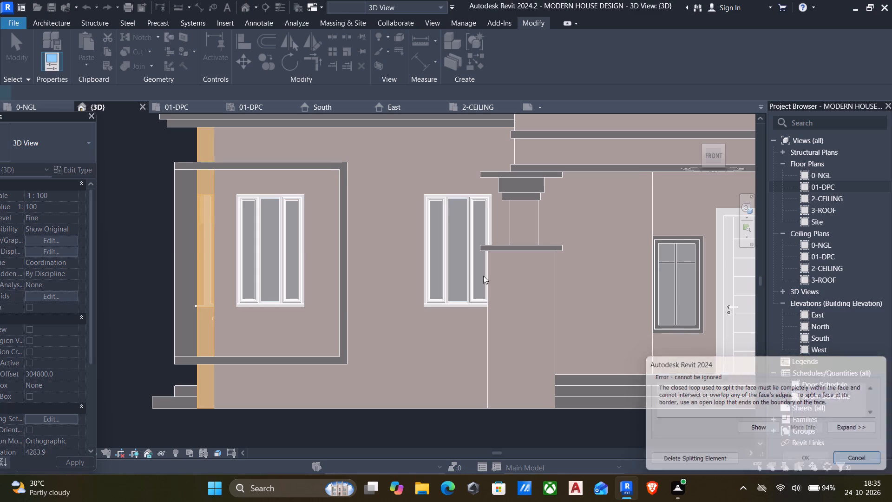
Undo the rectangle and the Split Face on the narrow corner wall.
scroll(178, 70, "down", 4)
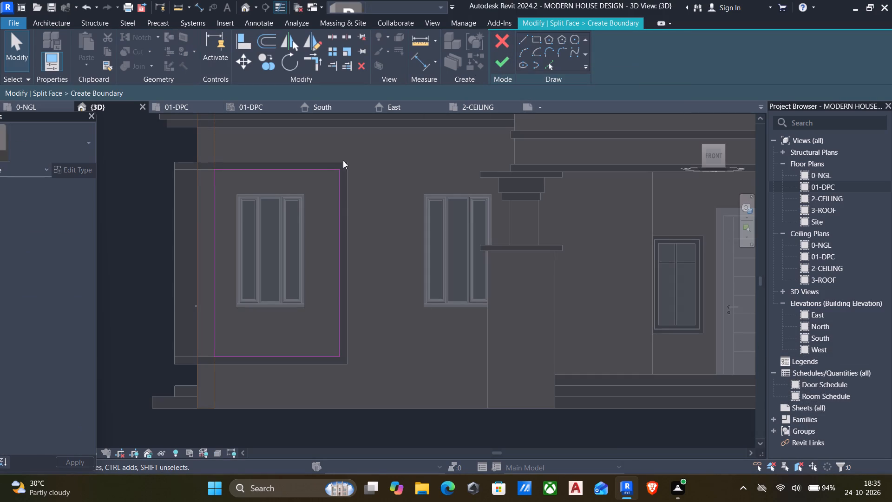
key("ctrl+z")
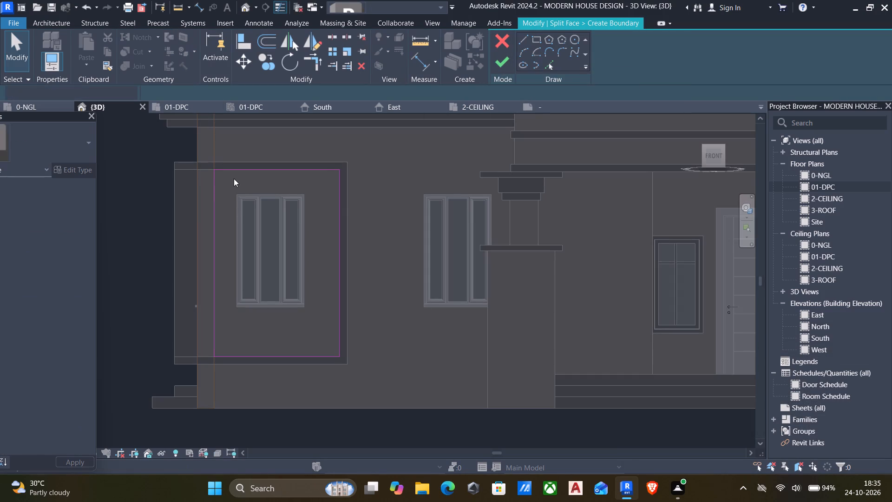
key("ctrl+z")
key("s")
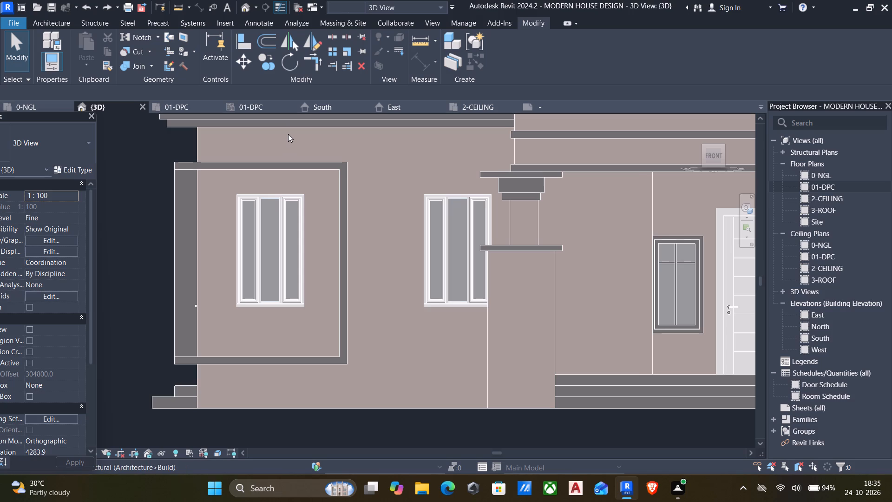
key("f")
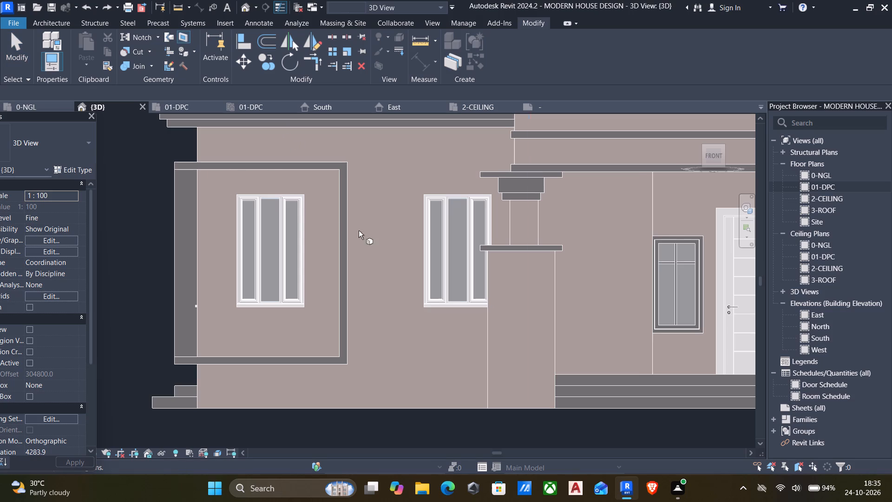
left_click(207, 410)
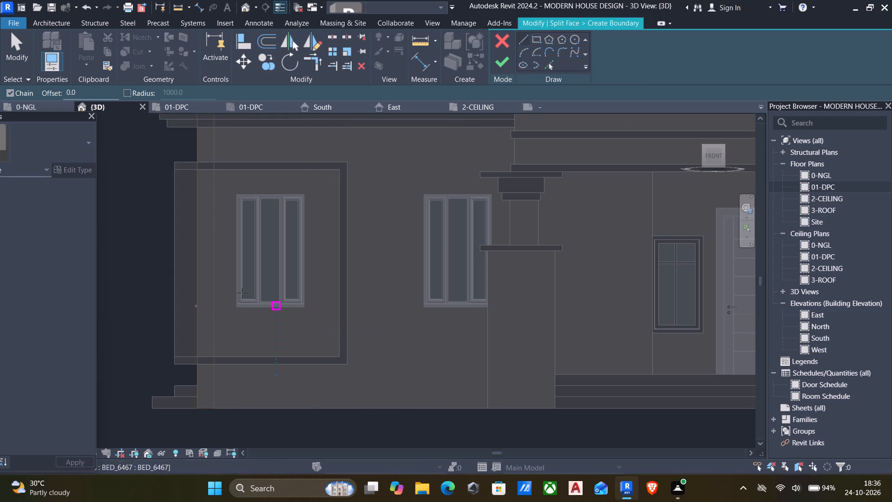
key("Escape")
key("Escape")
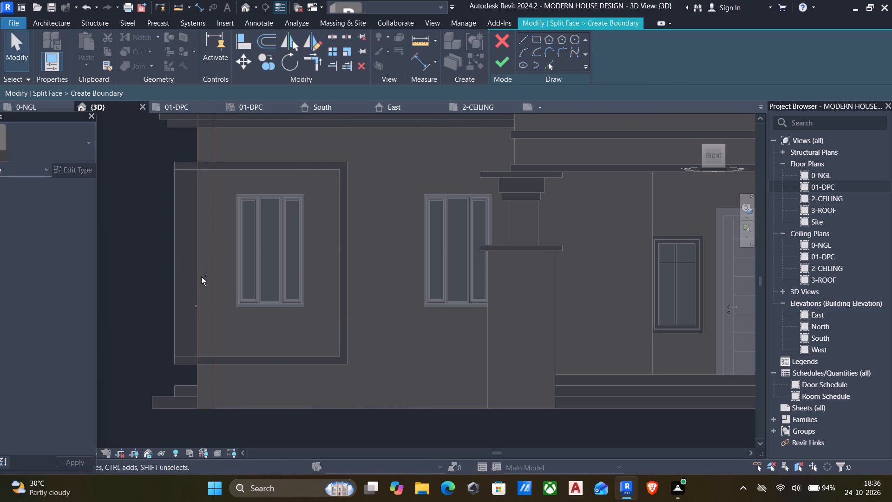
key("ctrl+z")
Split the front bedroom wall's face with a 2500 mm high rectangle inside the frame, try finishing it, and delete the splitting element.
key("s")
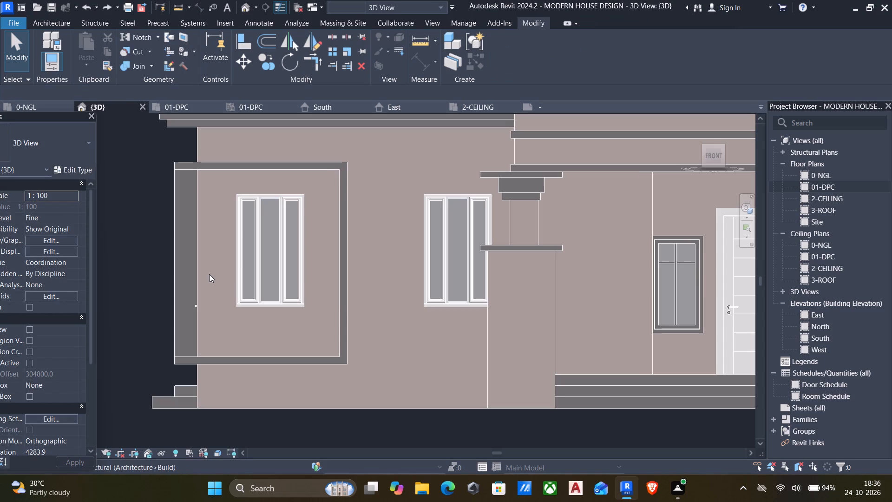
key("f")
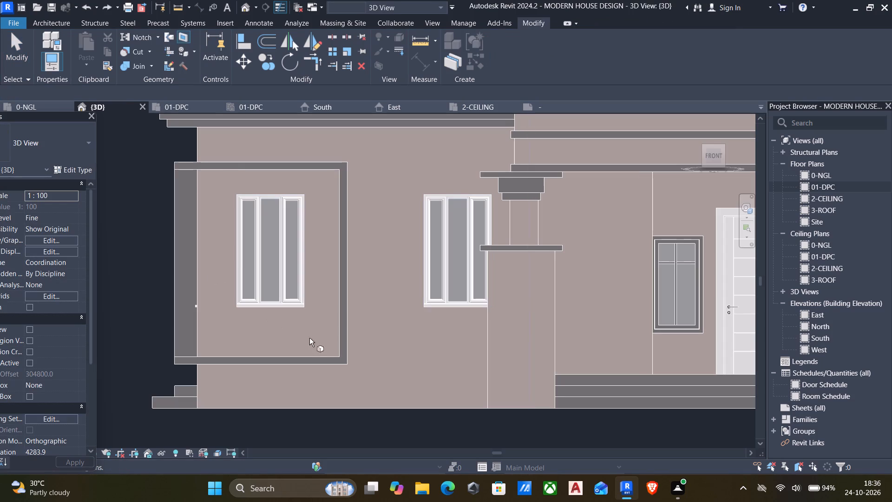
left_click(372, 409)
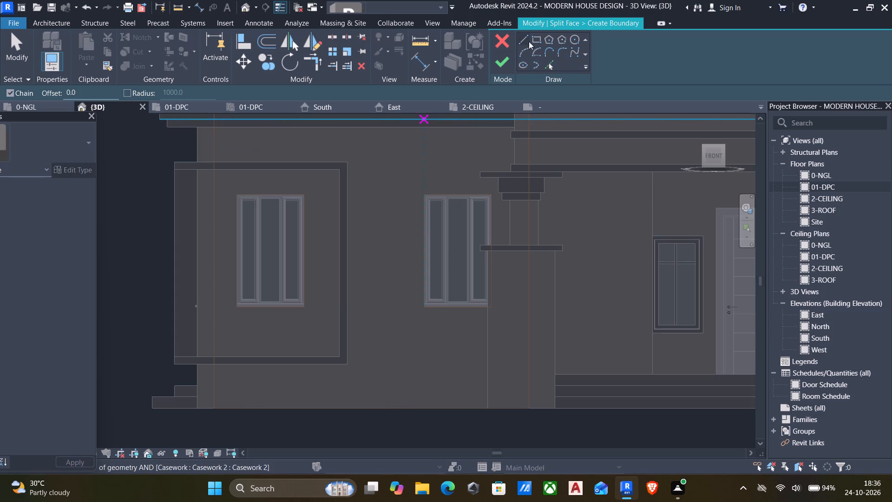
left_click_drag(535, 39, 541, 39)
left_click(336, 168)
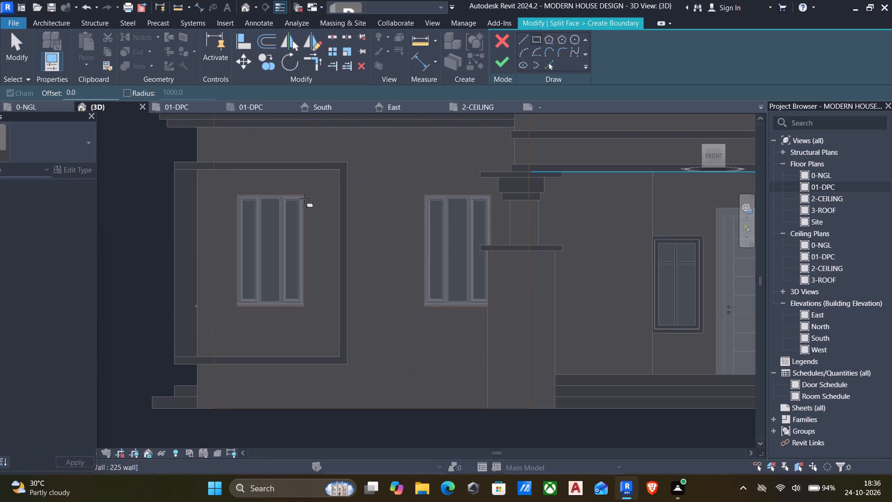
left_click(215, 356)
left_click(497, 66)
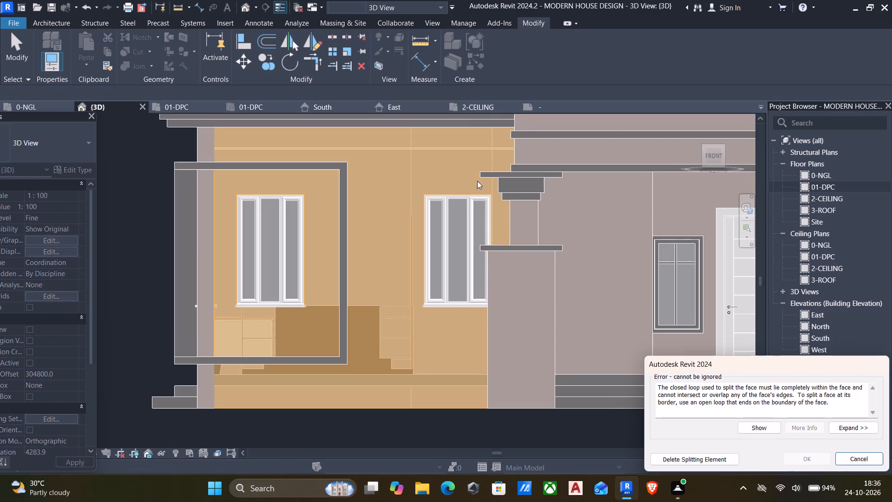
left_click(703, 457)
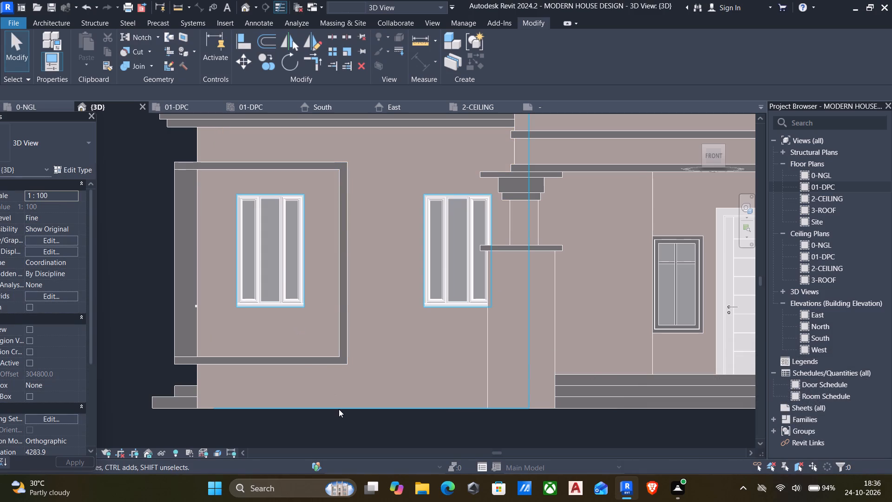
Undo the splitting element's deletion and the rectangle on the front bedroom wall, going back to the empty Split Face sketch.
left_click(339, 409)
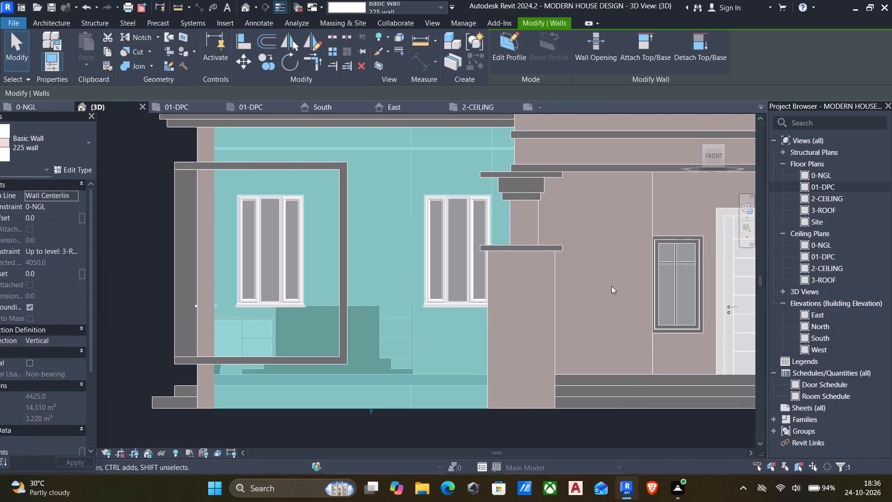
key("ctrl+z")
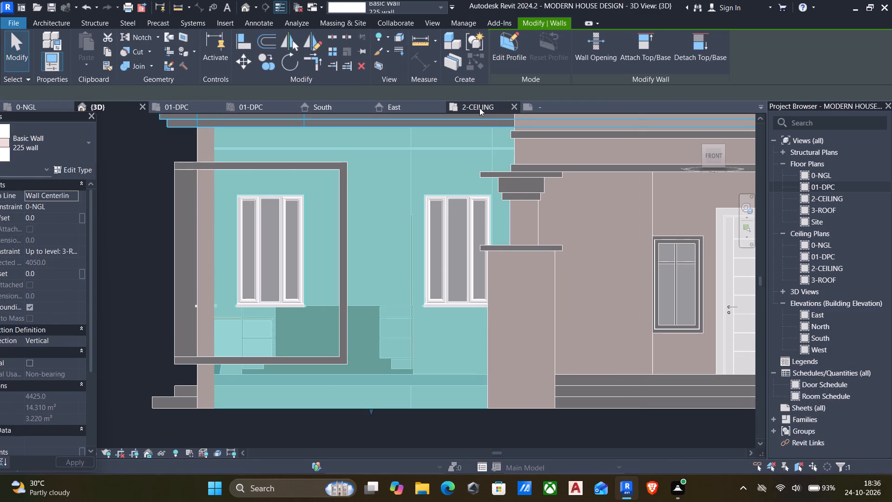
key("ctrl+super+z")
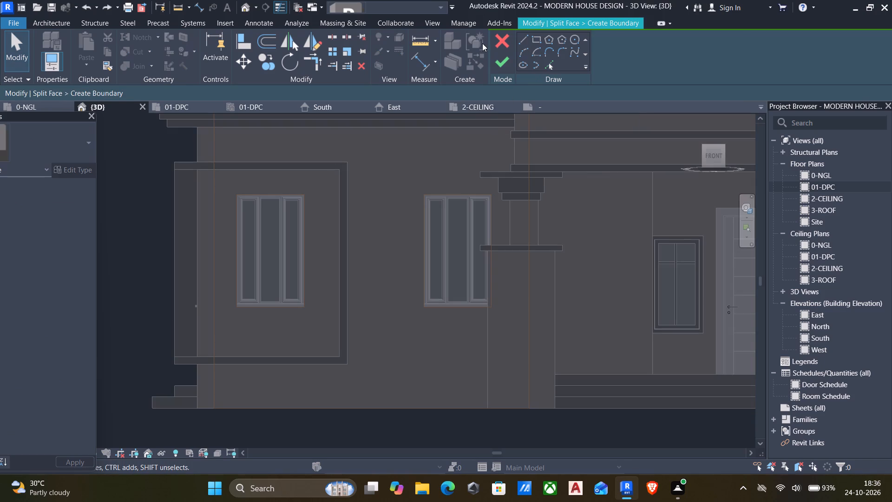
Undo the empty Split Face sketch on the front bedroom wall.
key("ctrl+z")
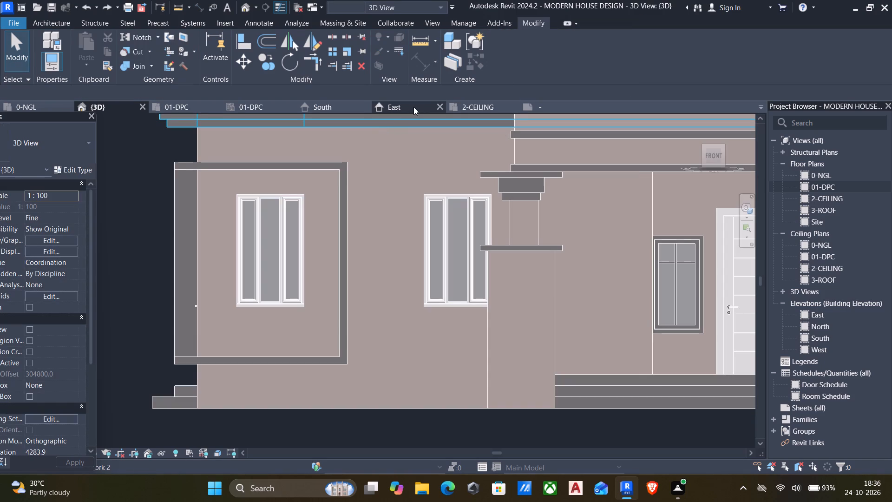
Examine the house exterior in 3D around the front porch, the banded living room walls, the side balcony and the framed bedroom corner.
left_click(42, 22)
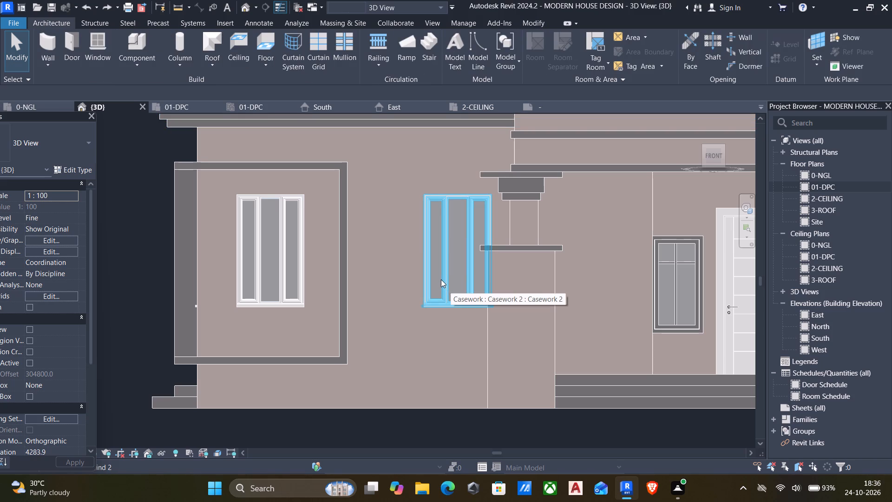
middle_click_drag(441, 278, 375, 305, "shift")
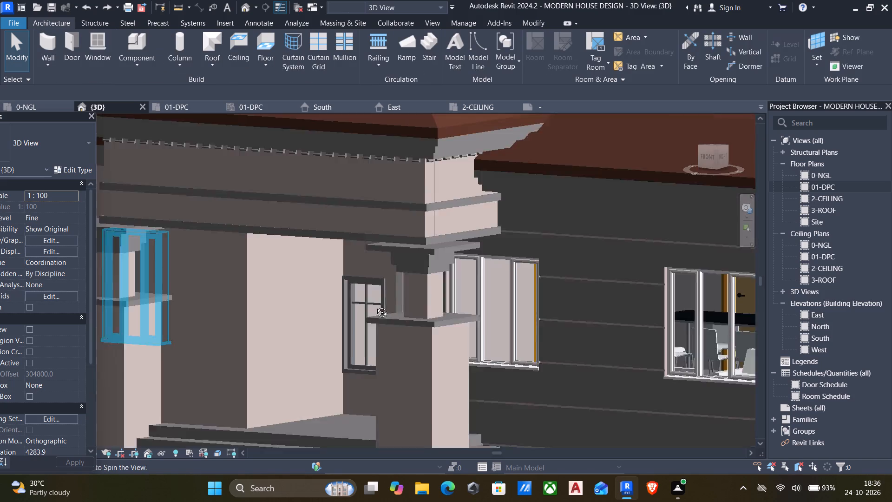
middle_click_drag(375, 305, 403, 308, "shift")
scroll(406, 312, "down", 5)
scroll(406, 310, "down", 1, "shift")
middle_click_drag(376, 321, 340, 335, "shift")
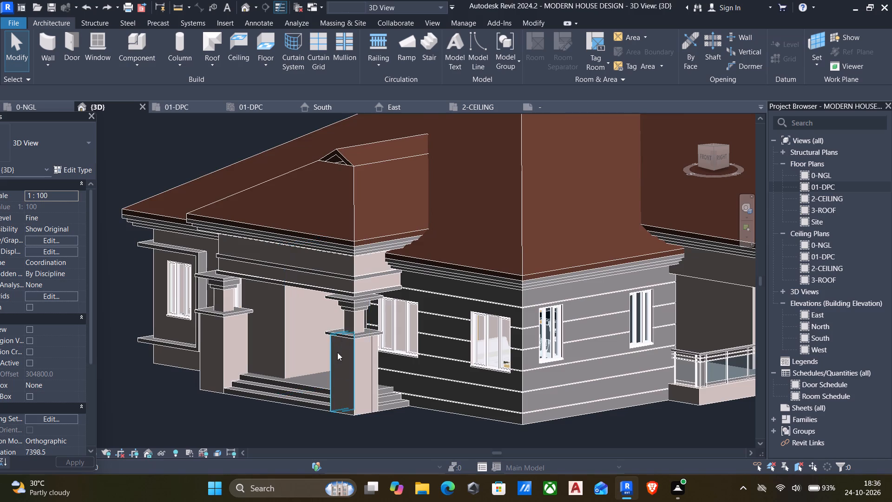
scroll(337, 355, "up", 1)
middle_click_drag(330, 334, 306, 372, "shift")
scroll(310, 382, "down", 7)
middle_click_drag(329, 363, 278, 377, "shift")
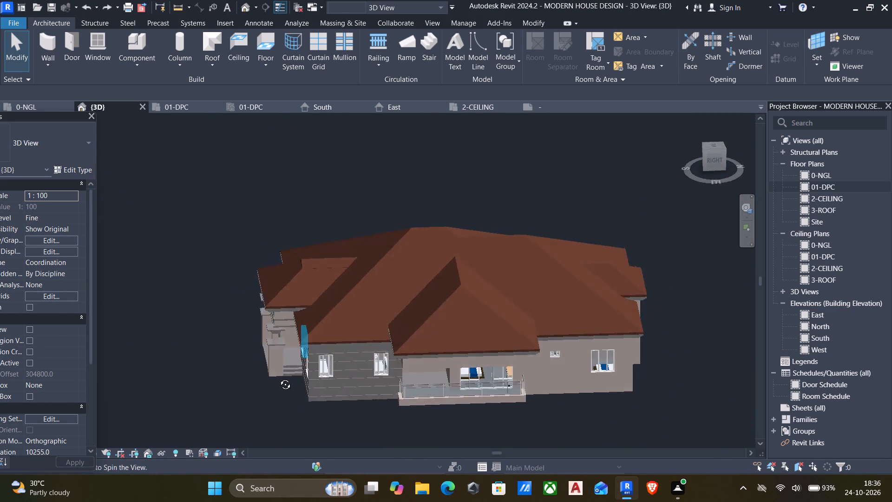
middle_click_drag(278, 377, 495, 299, "shift")
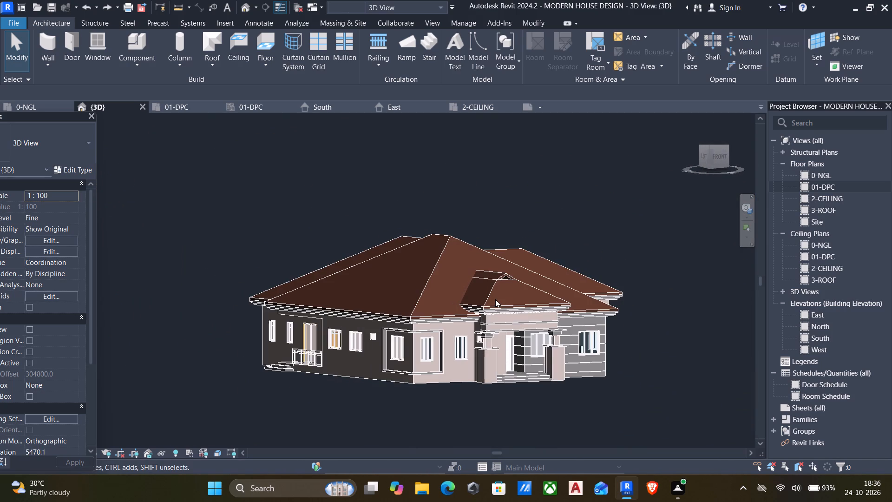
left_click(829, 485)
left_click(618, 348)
Save the house project.
key("ctrl+s")
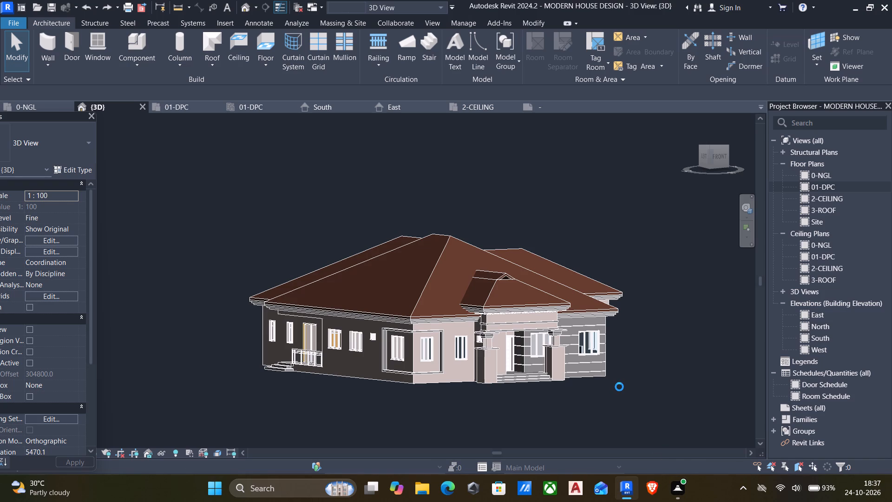
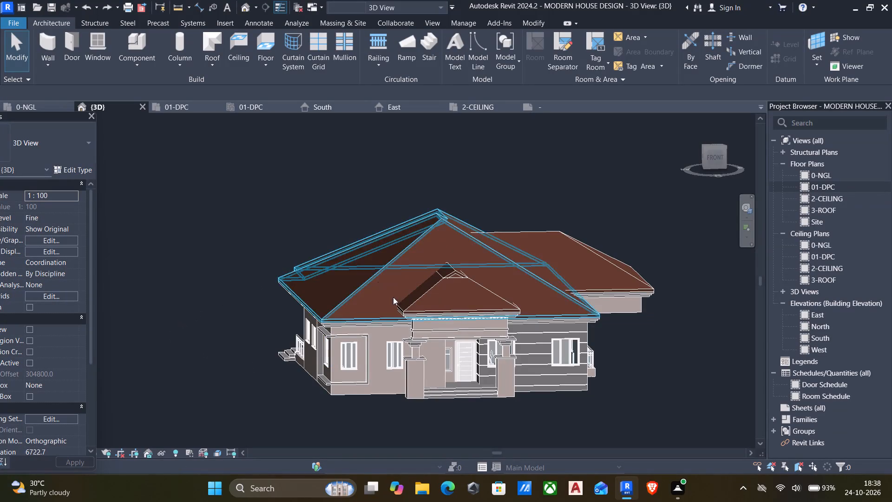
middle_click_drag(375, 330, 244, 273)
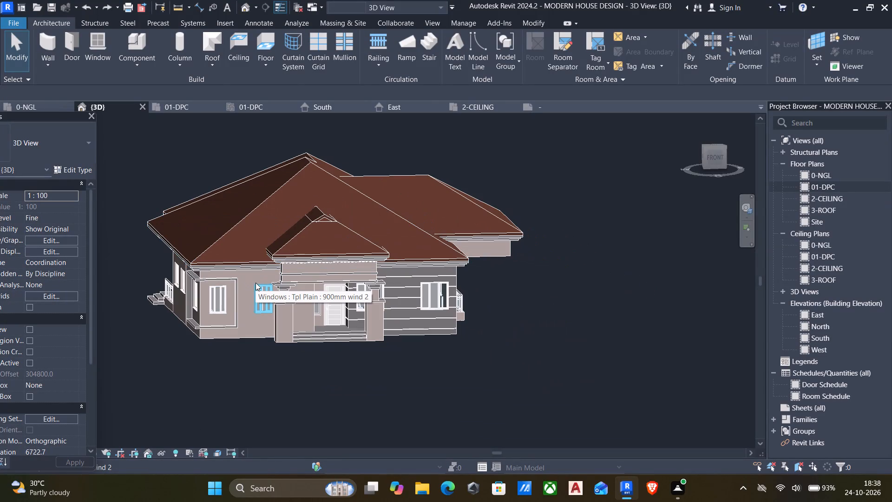
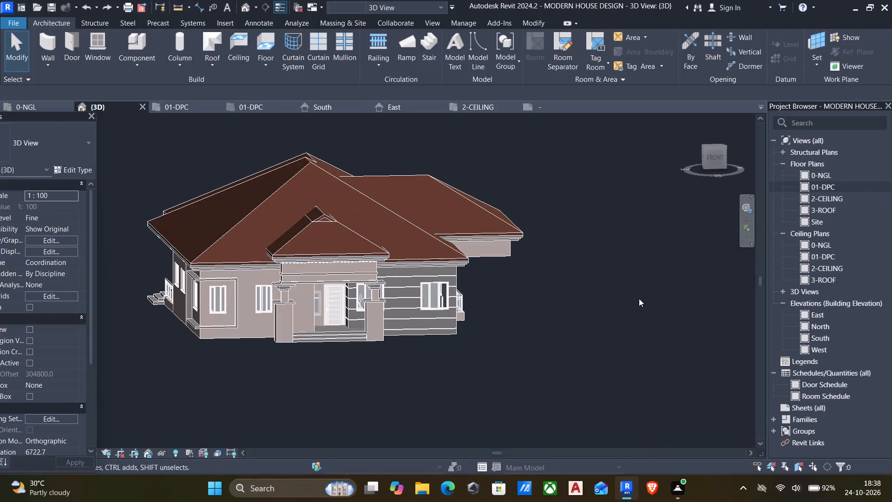
Save the MODERN HOUSE DESIGN project with its current exterior detailing.
scroll(643, 321, "down", 3)
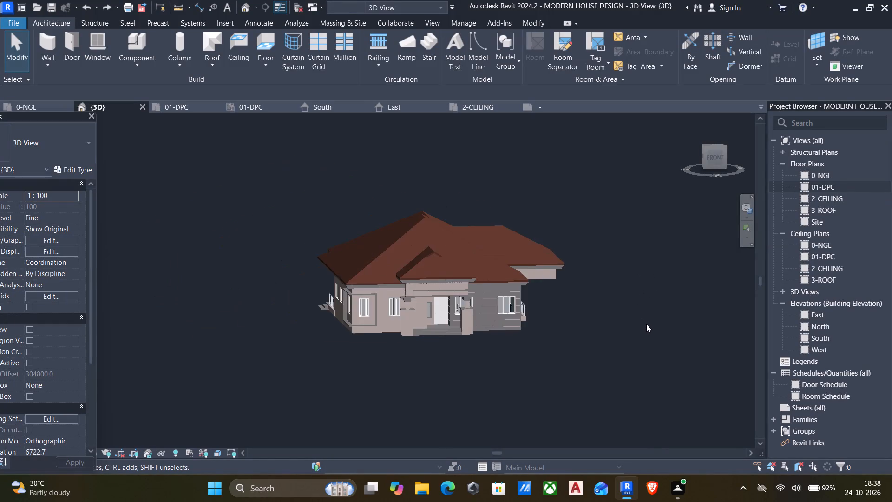
middle_click_drag(632, 325, 587, 343)
middle_click_drag(595, 338, 531, 363, "shift")
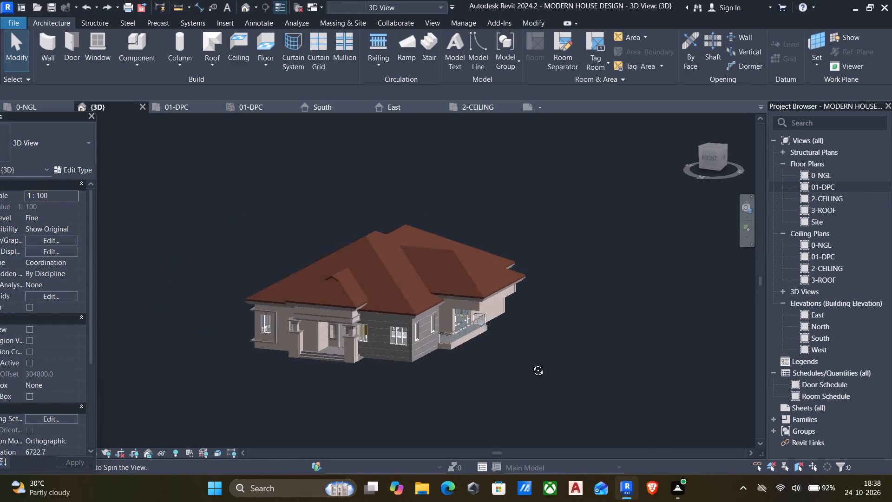
middle_click_drag(531, 363, 439, 368, "shift")
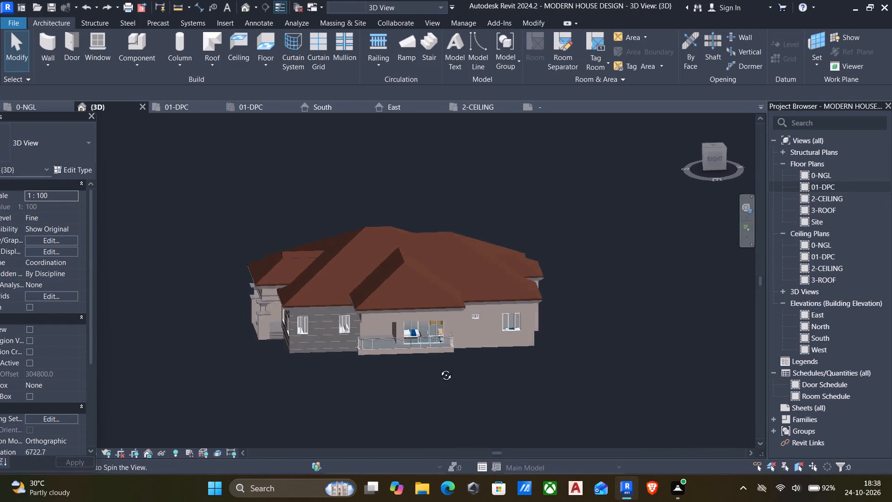
middle_click_drag(439, 368, 449, 358, "shift")
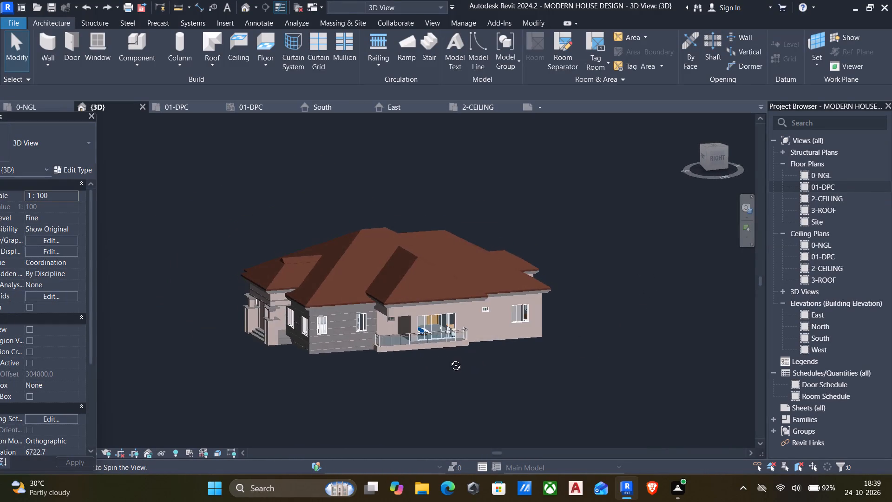
middle_click_drag(449, 358, 502, 352, "shift")
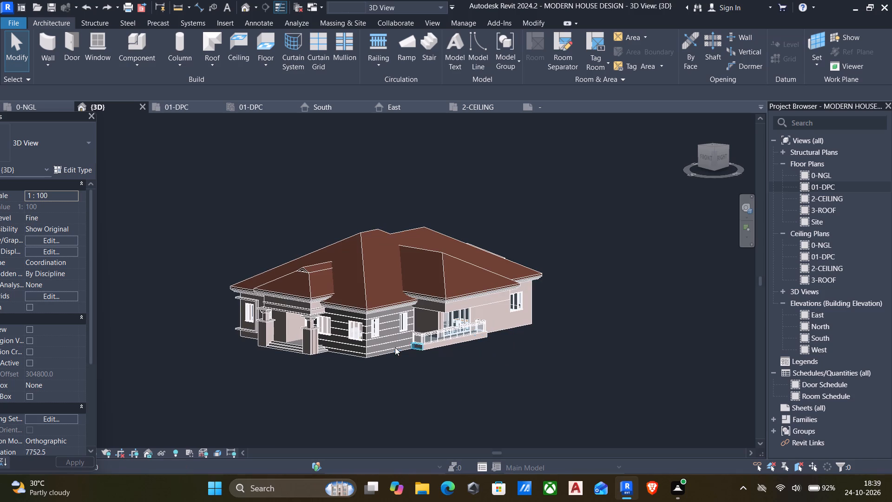
key("ctrl+s")
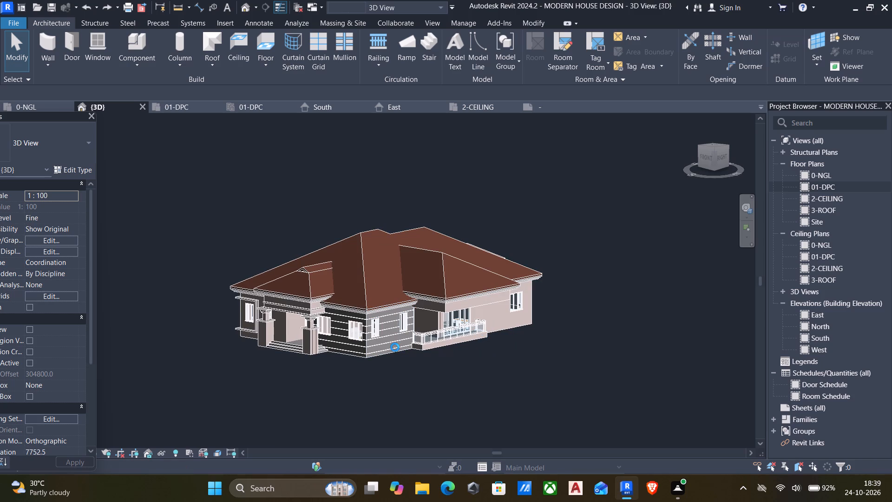
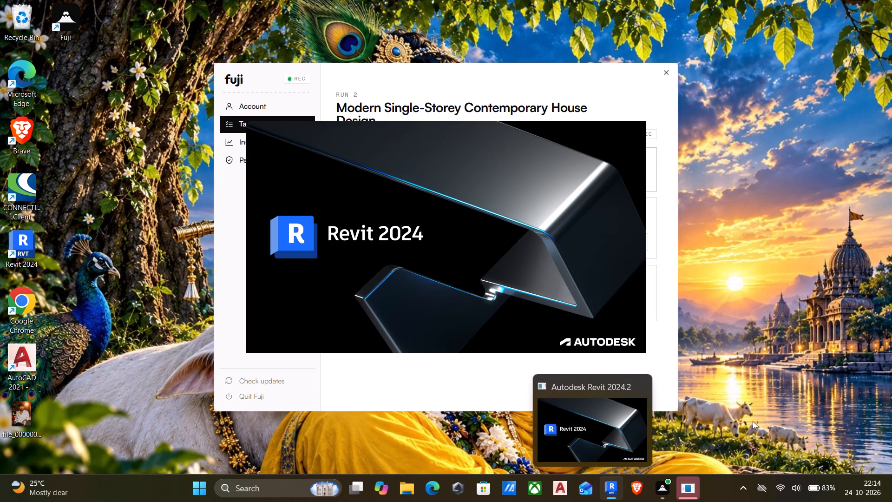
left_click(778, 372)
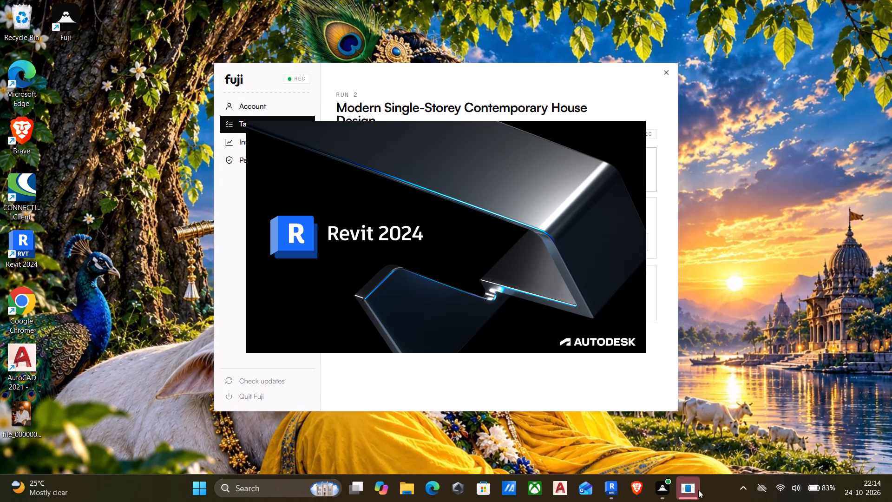
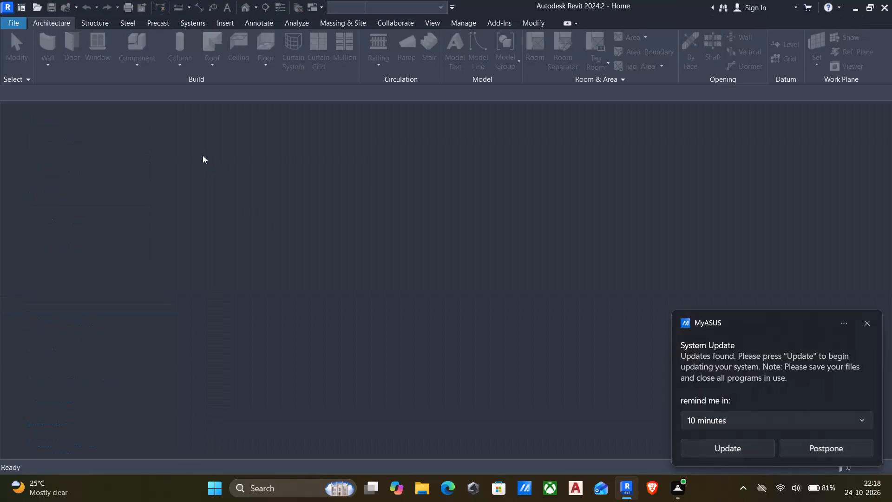
Dismiss the system update notification.
left_click(866, 322)
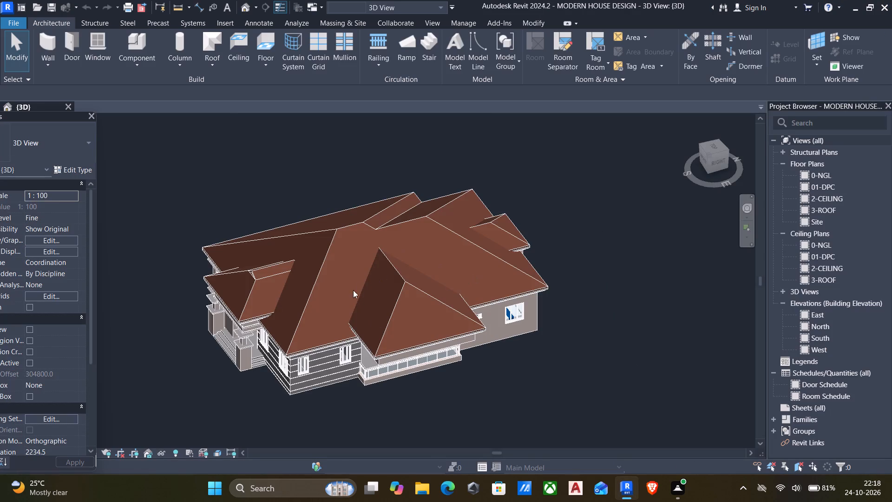
Split the front bedroom wall's face along the corner frame's inner edges with a three-sided boundary about 1675 mm wide and 2500 mm high.
scroll(444, 352, "down", 2)
middle_click_drag(442, 350, 485, 227)
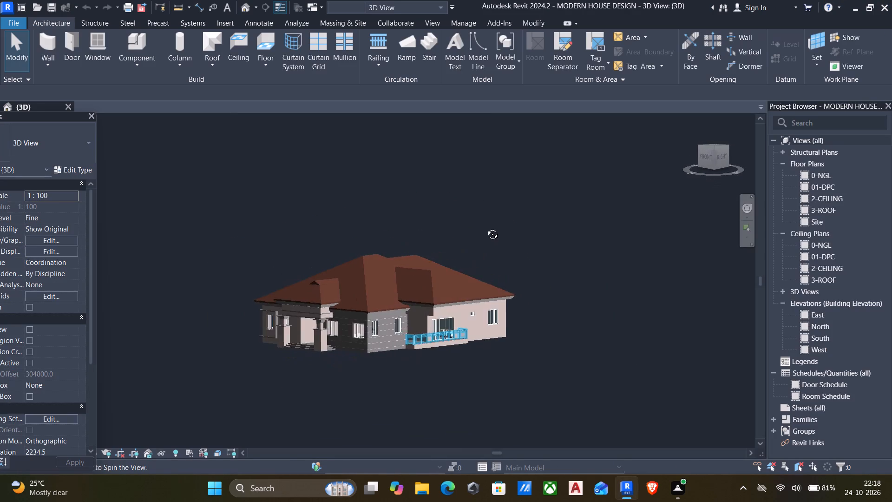
middle_click_drag(485, 227, 420, 241)
middle_click_drag(427, 271, 434, 270, "shift")
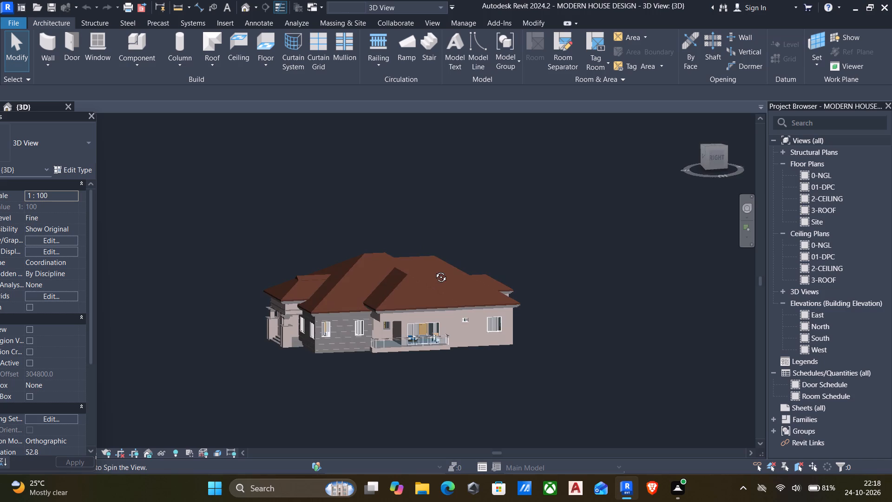
middle_click_drag(434, 270, 556, 259, "shift")
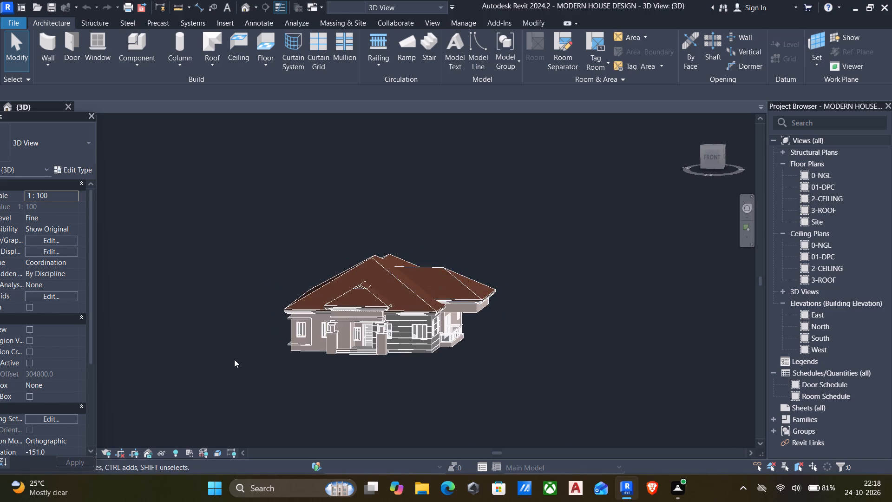
scroll(244, 342, "up", 5)
key("s")
key("f")
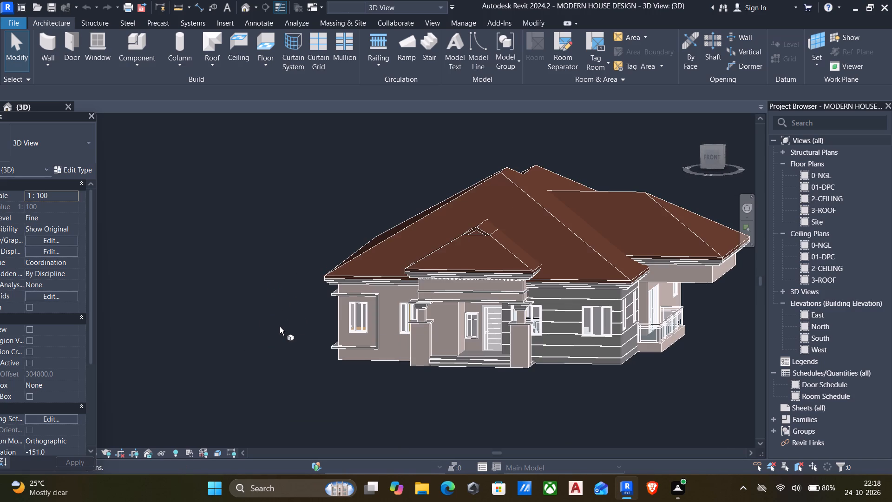
scroll(415, 352, "up", 6)
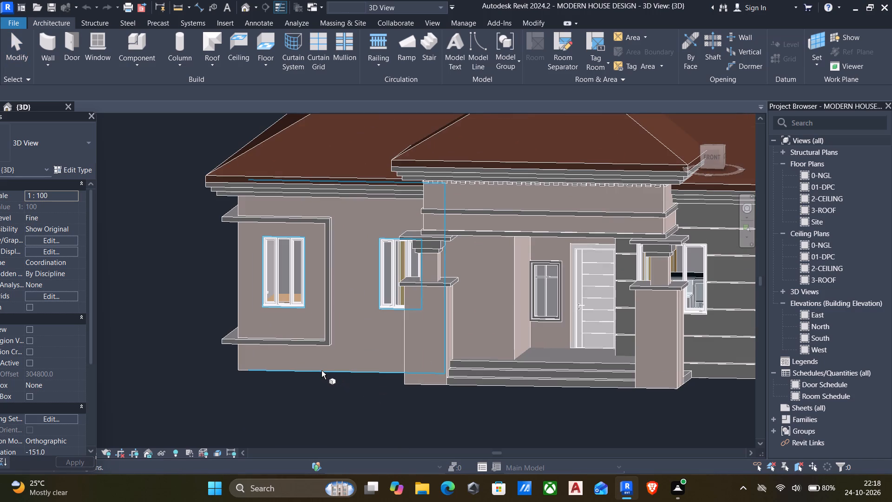
left_click(315, 374)
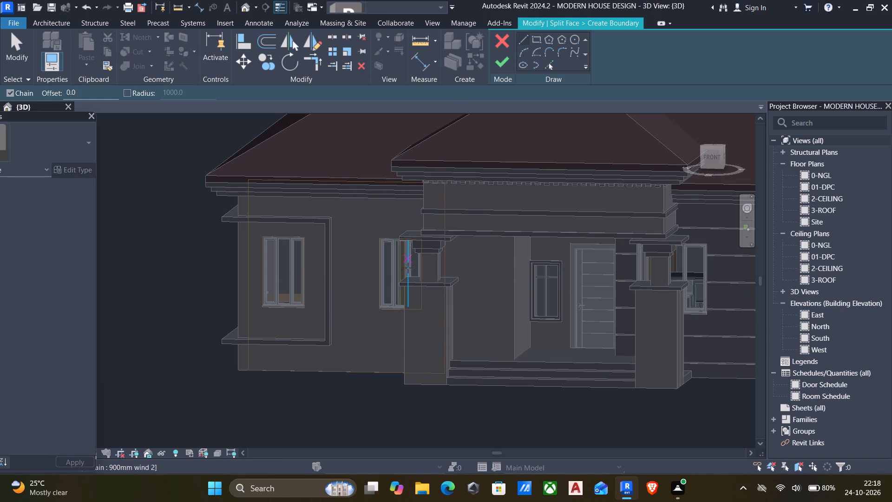
middle_click_drag(408, 273, 453, 252, "shift")
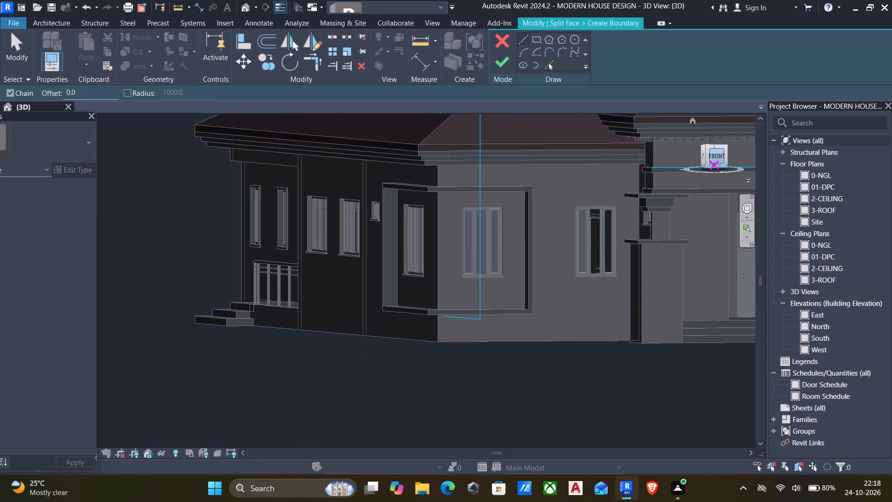
left_click(715, 159)
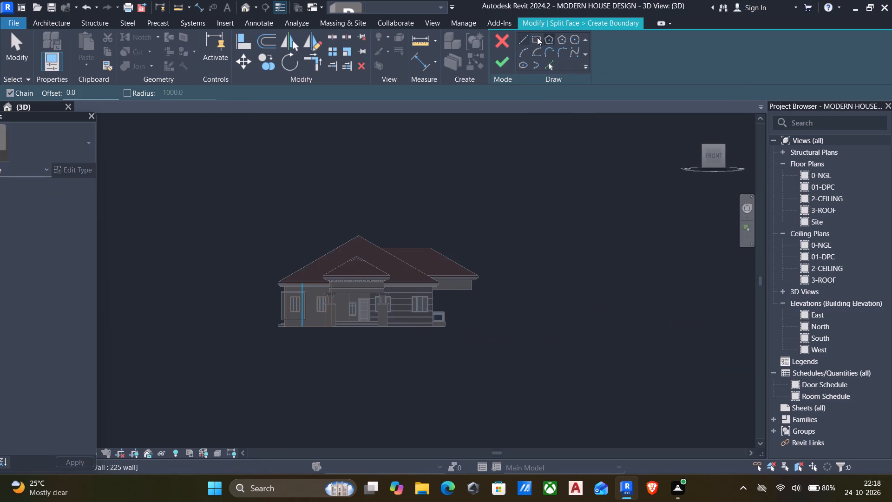
left_click(522, 40)
scroll(338, 324, "up", 5)
middle_click_drag(330, 298, 443, 296)
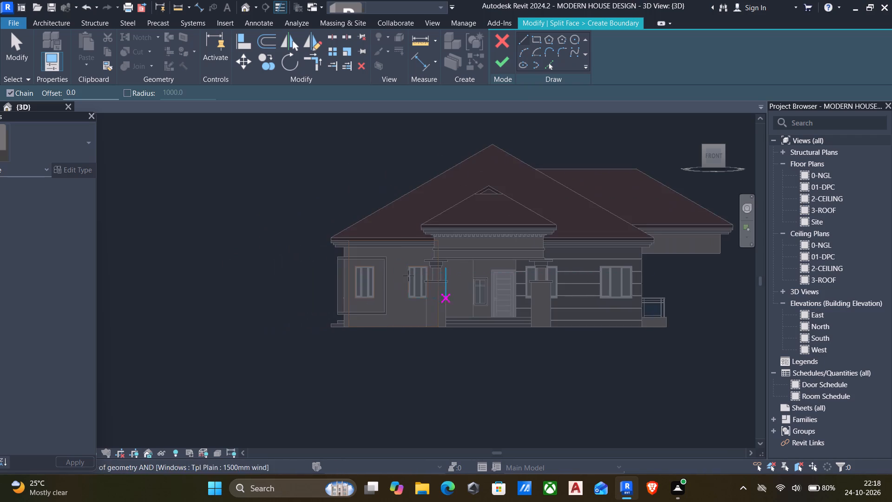
scroll(397, 271, "up", 10)
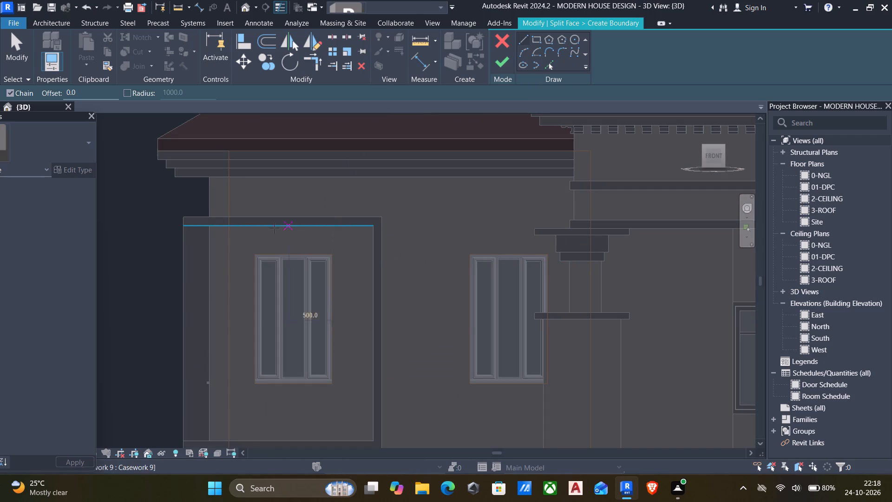
left_click(230, 228)
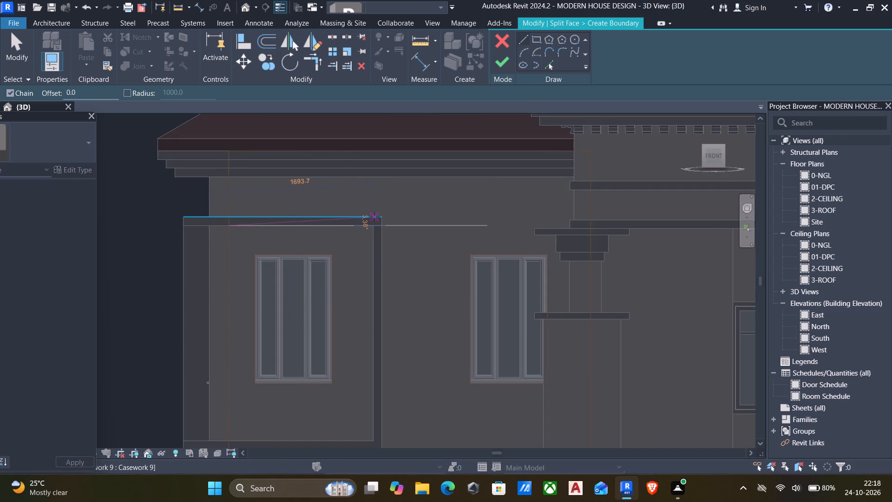
left_click(371, 227)
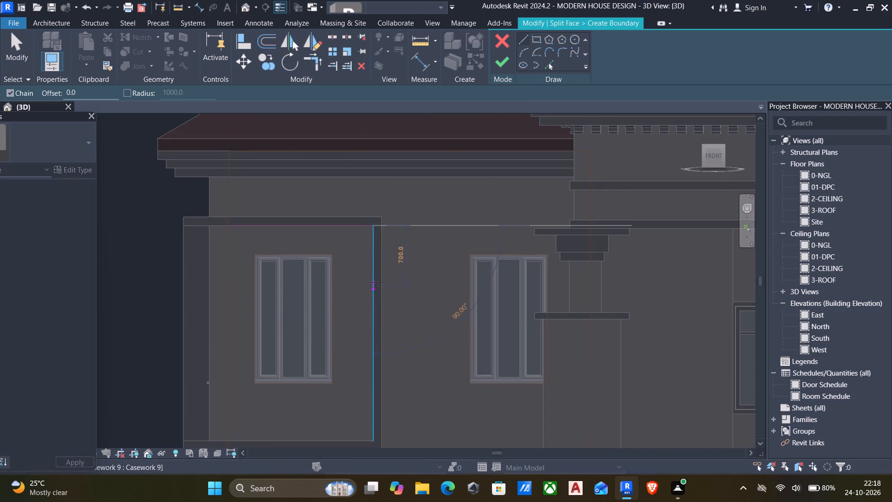
scroll(377, 282, "down", 6)
middle_click_drag(376, 301, 384, 243)
scroll(406, 306, "up", 6)
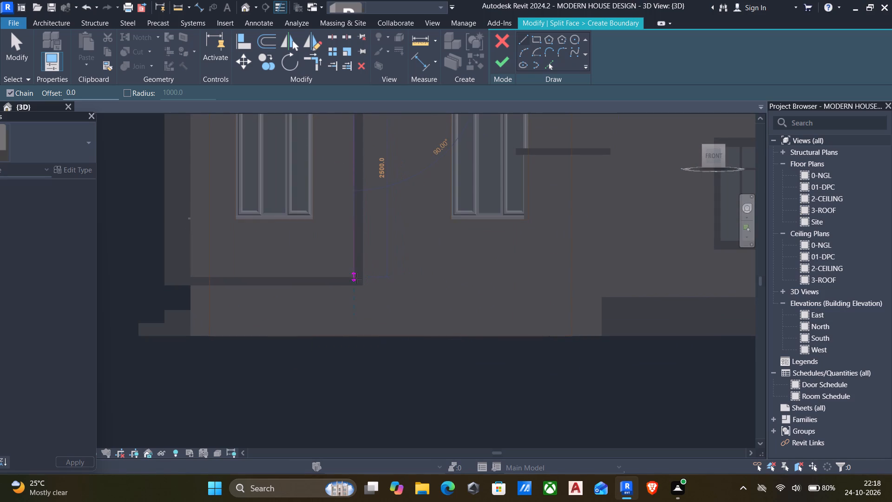
left_click(354, 277)
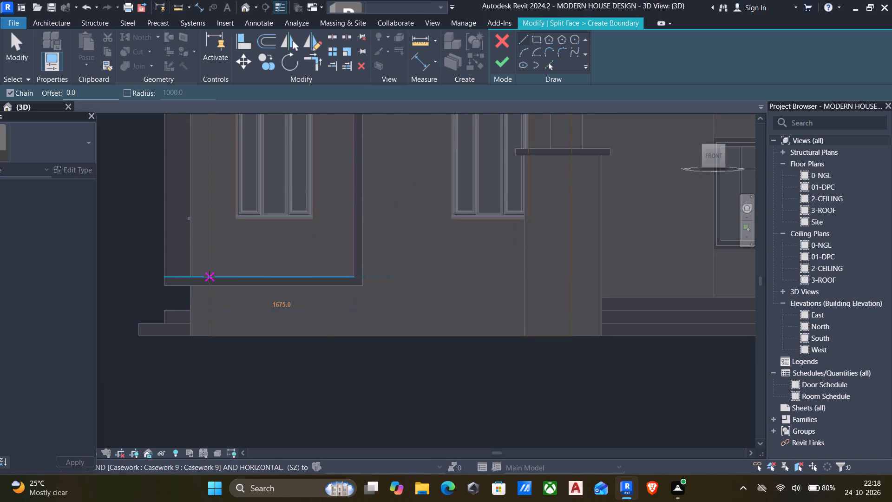
left_click(209, 277)
key("Escape")
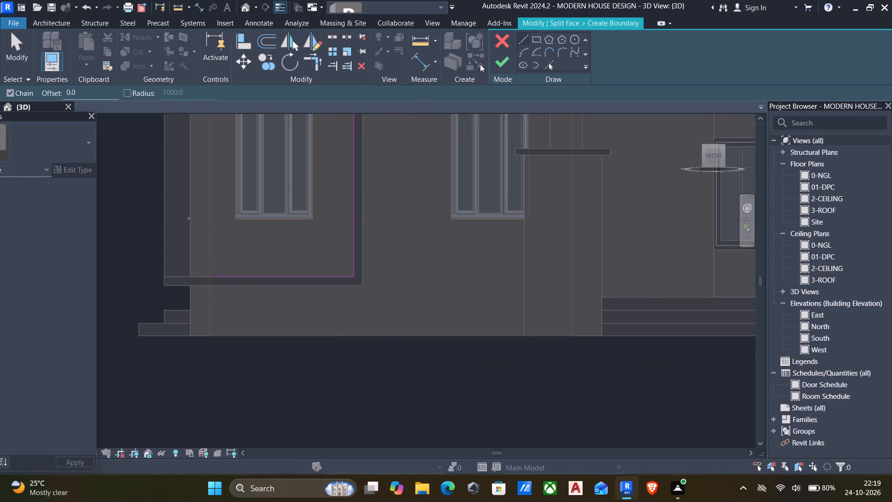
left_click(504, 63)
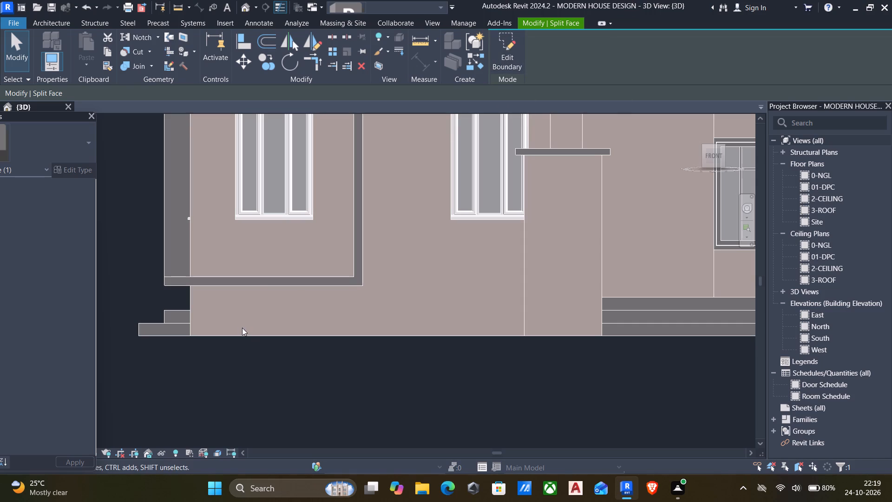
Split the narrow corner strip of the front bedroom wall with two 225 mm horizontal lines at the frame's upper and lower inner edges.
scroll(262, 285, "down", 5)
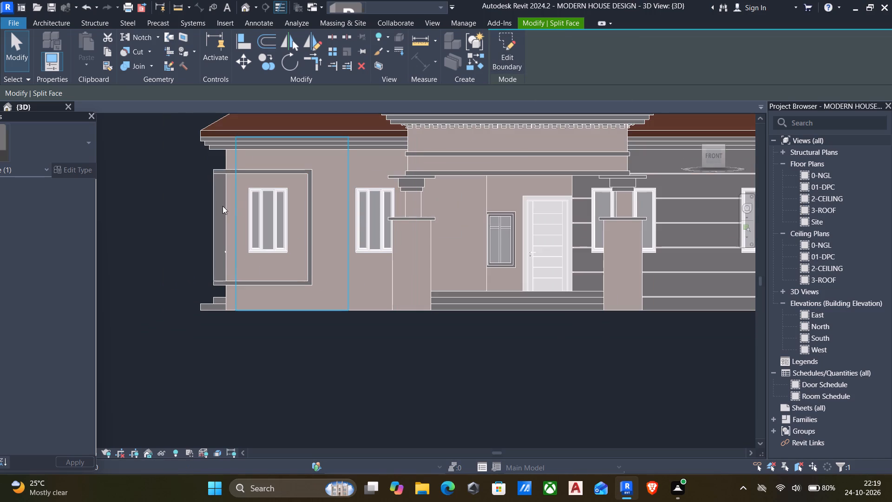
type("sf")
left_click(224, 208)
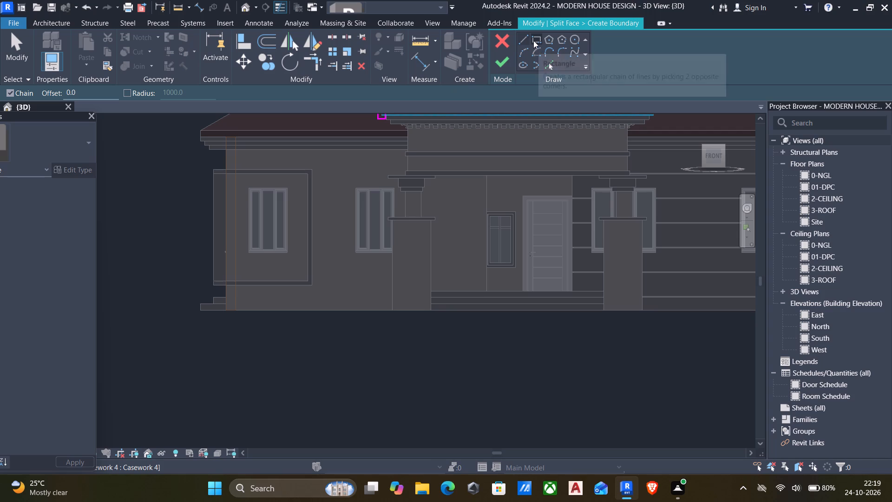
left_click(521, 39)
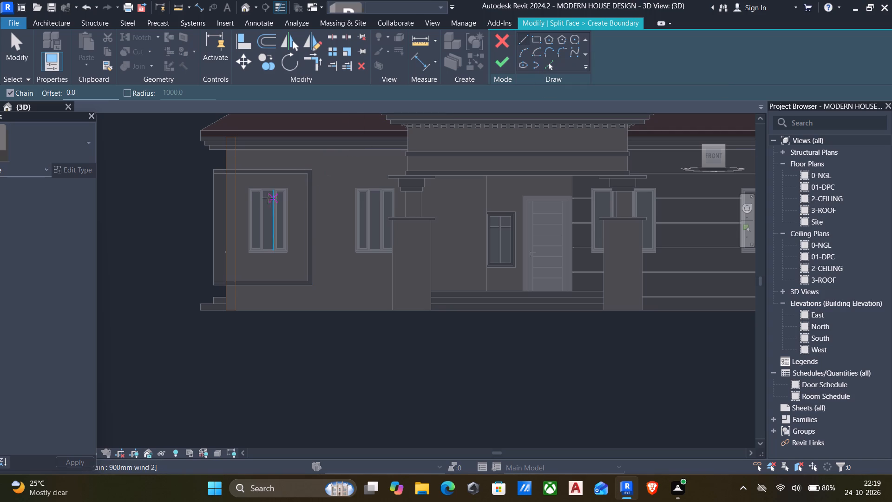
scroll(210, 158, "up", 5)
scroll(263, 200, "up", 5)
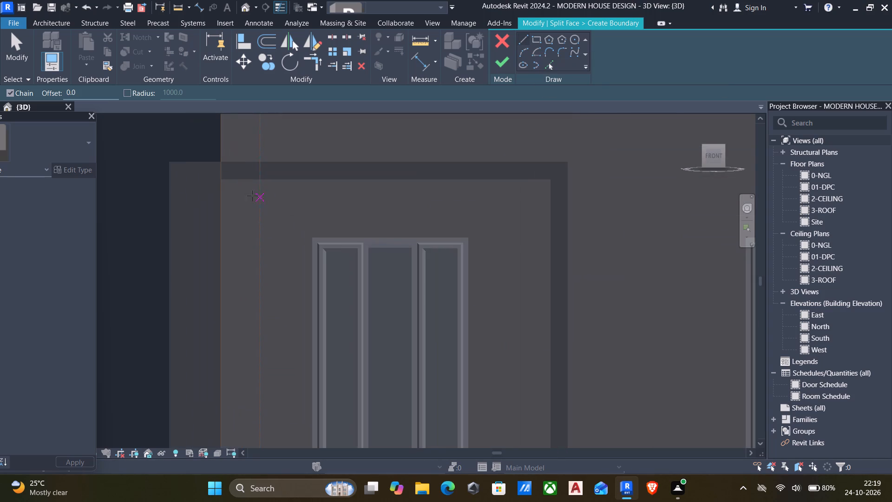
left_click(225, 181)
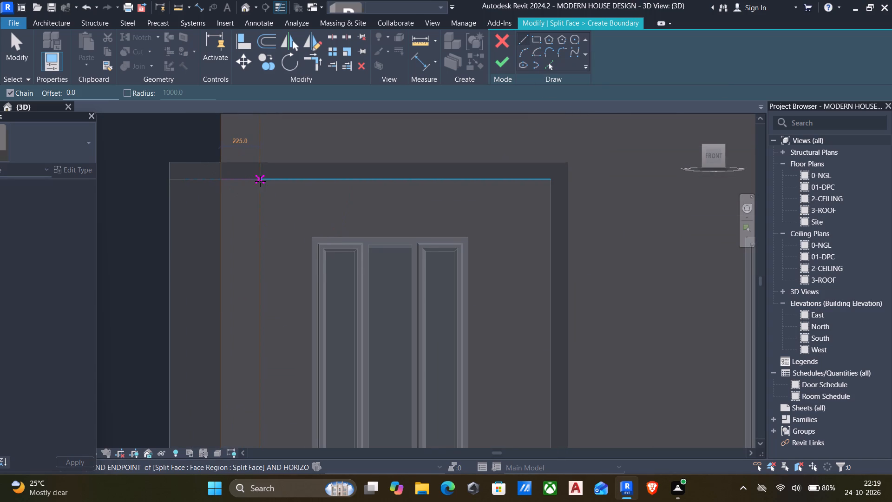
left_click(260, 181)
key("Escape")
scroll(247, 284, "down", 6)
middle_click_drag(247, 284, 255, 270)
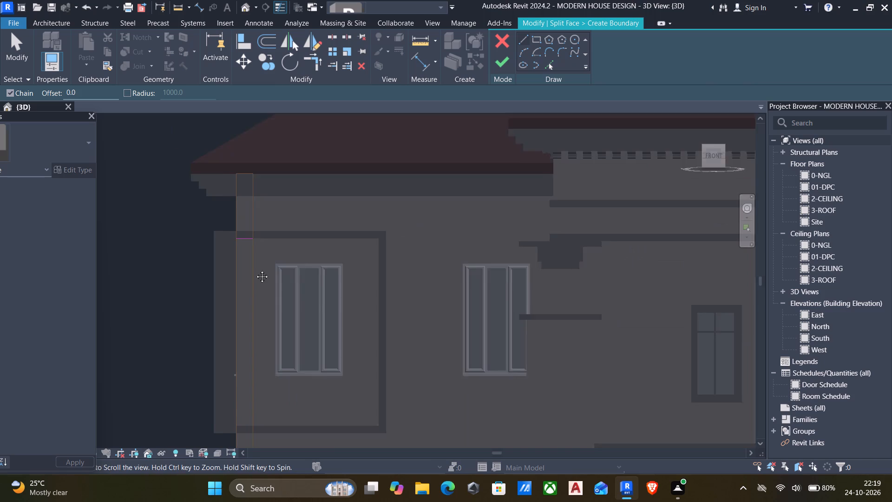
middle_click_drag(255, 270, 266, 244)
scroll(236, 378, "up", 6)
left_click(277, 389)
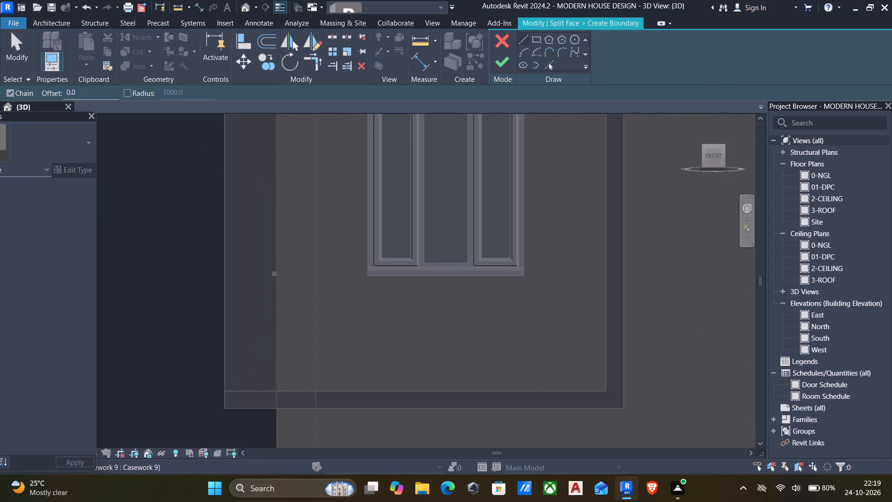
left_click(313, 390)
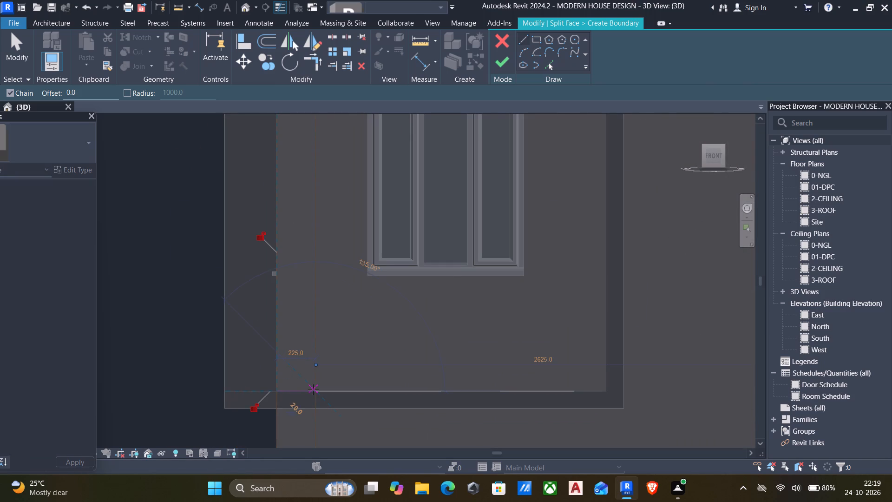
key("Escape")
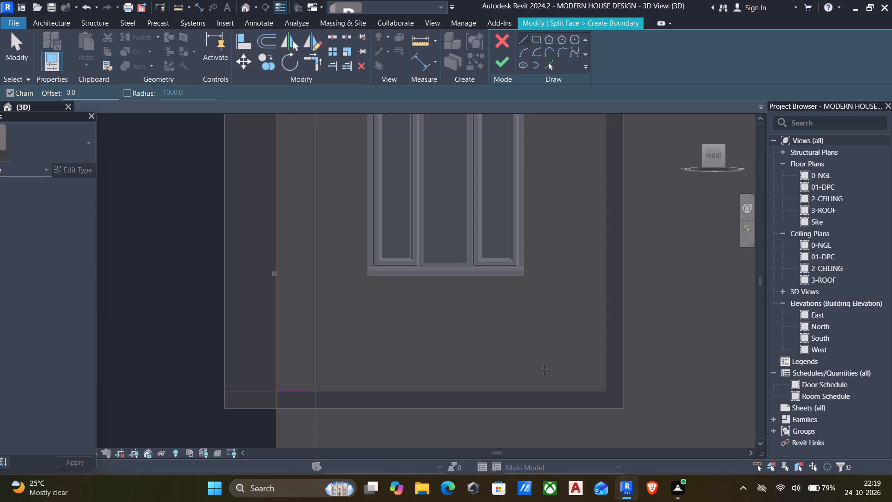
scroll(289, 284, "down", 3)
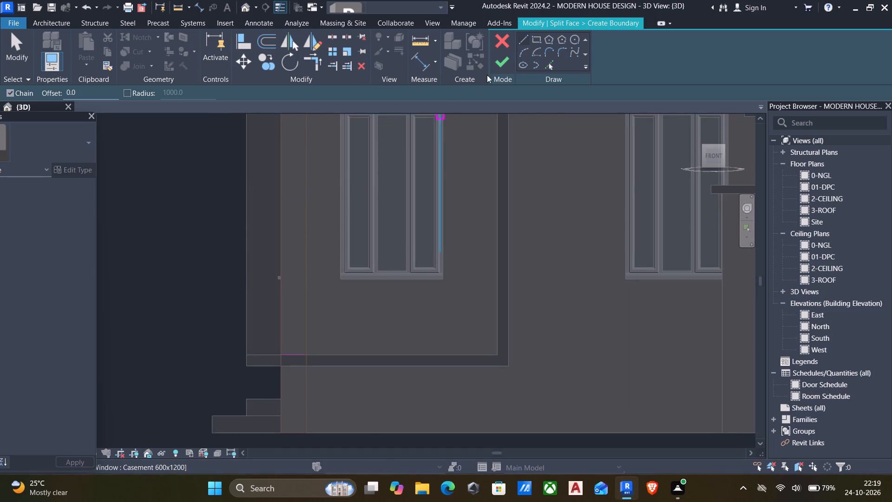
left_click(498, 61)
Examine the bedroom corner frame and its split wall faces from the front and left side of the house.
scroll(263, 301, "down", 4)
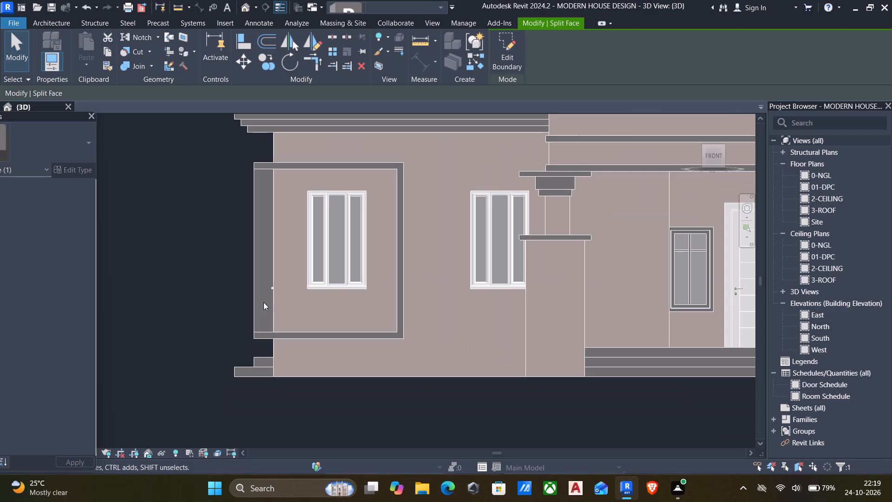
scroll(263, 303, "down", 6)
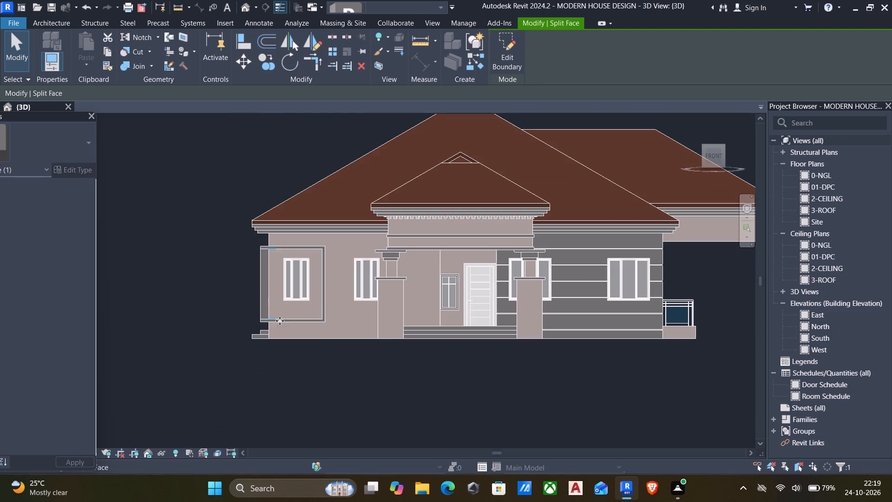
left_click(307, 317)
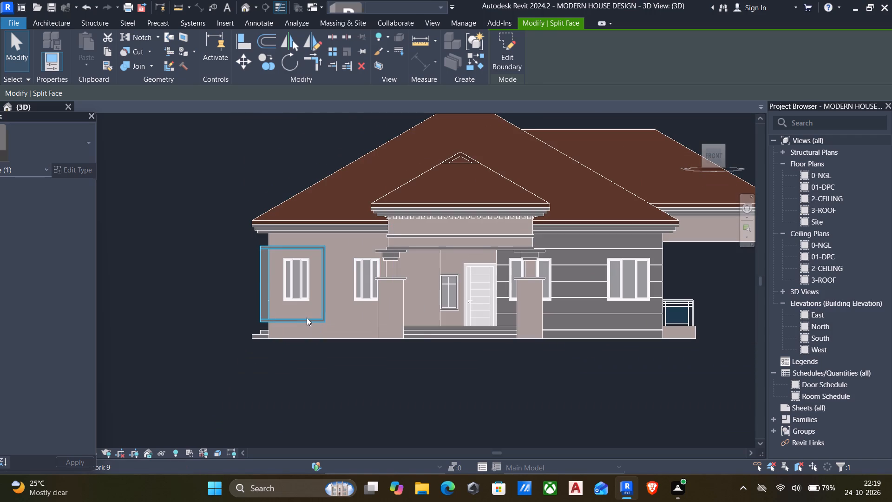
key("Escape")
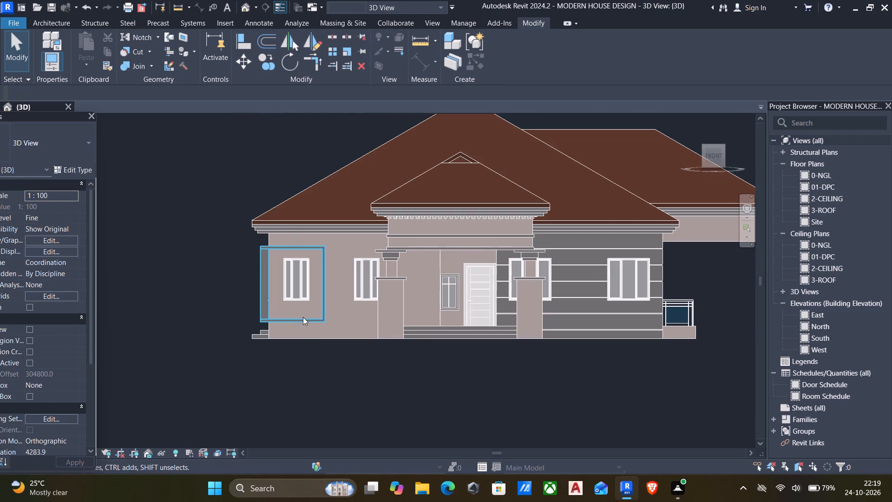
left_click(308, 339)
key("Escape")
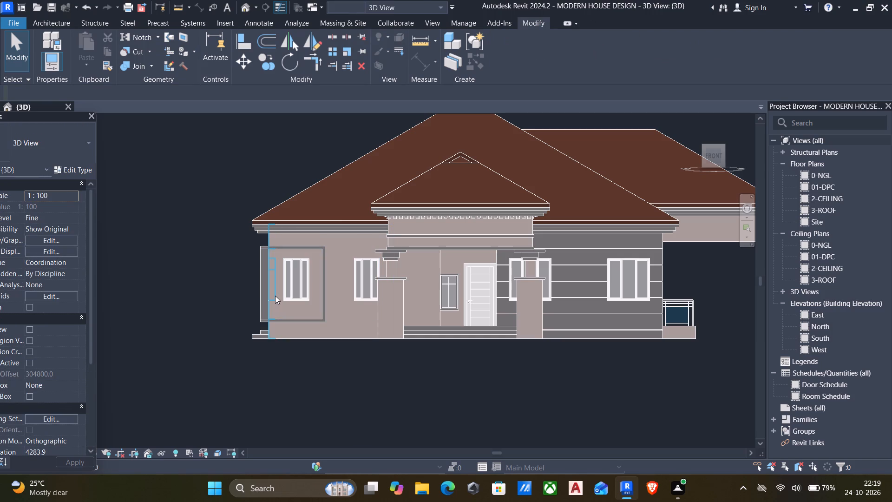
middle_click_drag(273, 324, 476, 269, "shift")
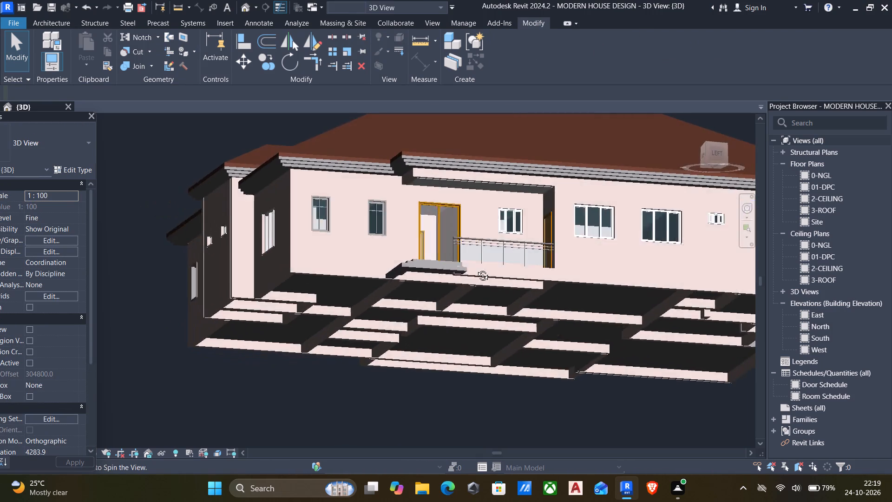
middle_click_drag(476, 269, 379, 324, "shift")
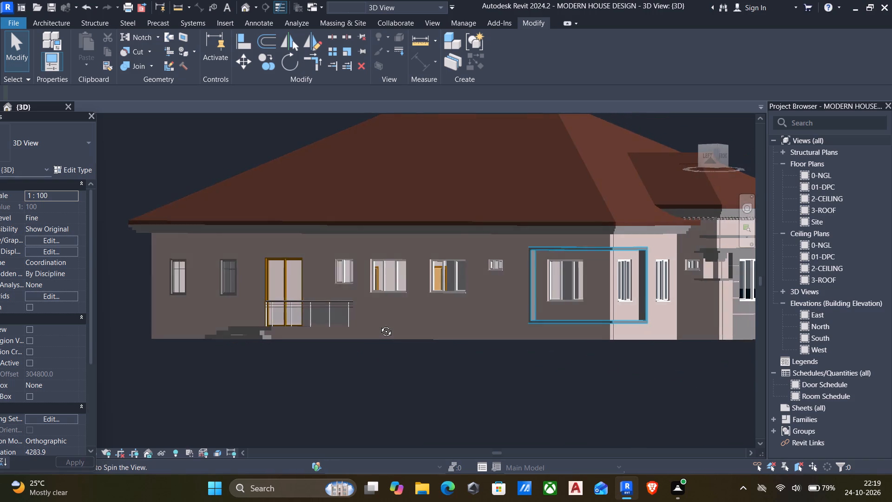
Split the left-side bedroom wall's face along the corner frame's inner edges with a three-sided boundary about 3138 mm wide and 2500 mm high.
middle_click_drag(379, 324, 379, 325, "shift")
scroll(600, 300, "up", 3)
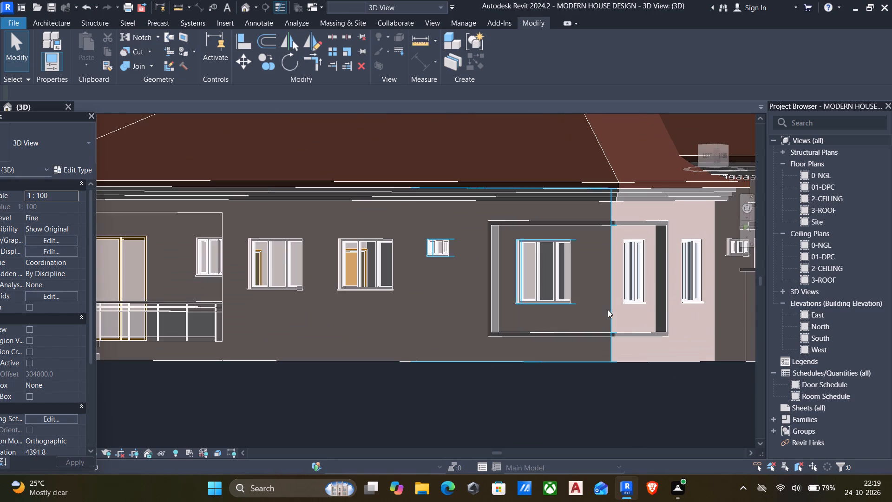
left_click(708, 154)
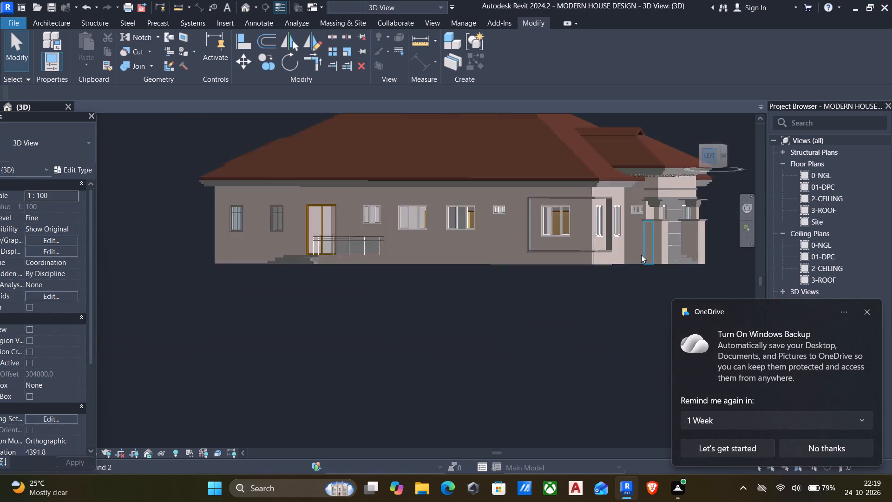
type("sf")
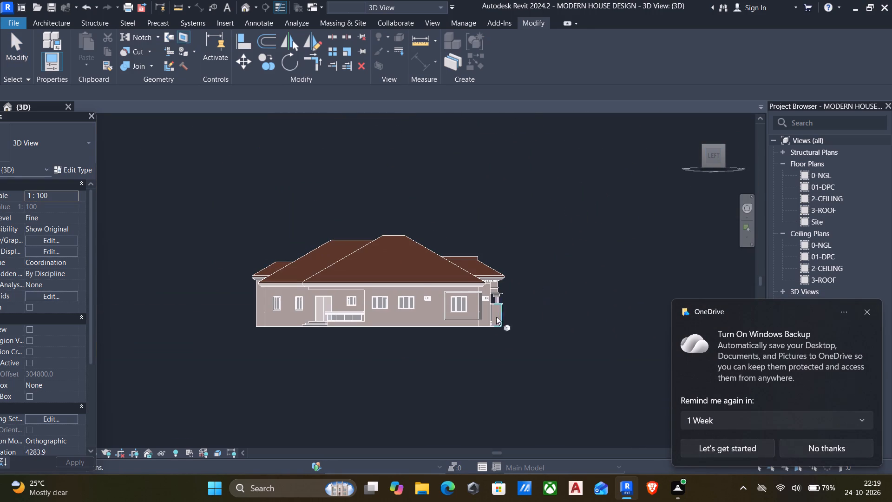
scroll(474, 306, "up", 1)
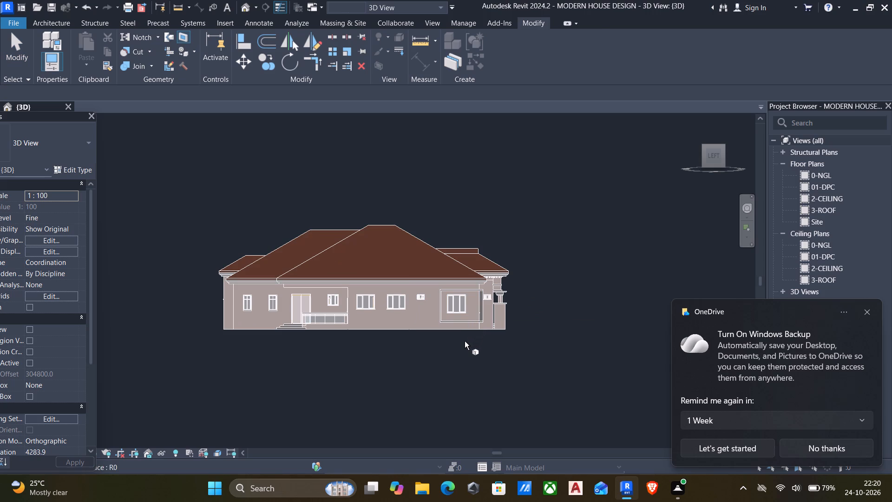
scroll(425, 358, "up", 3)
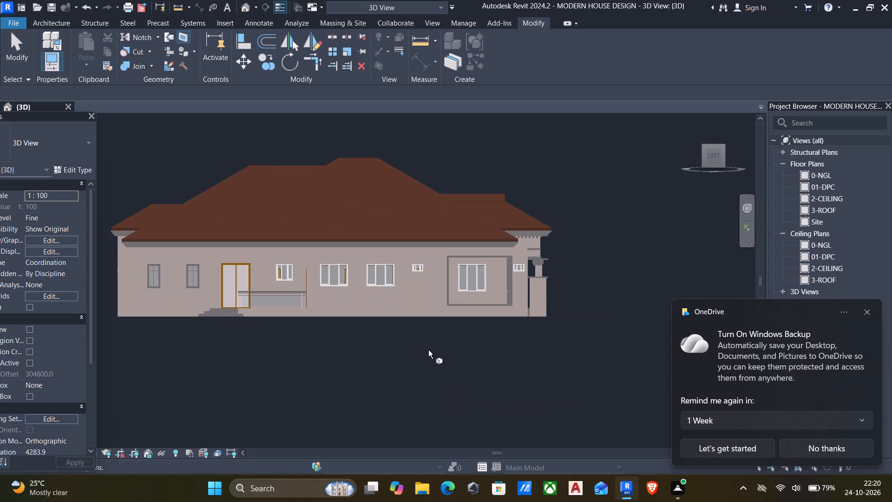
scroll(428, 350, "up", 1)
scroll(512, 291, "up", 5)
left_click(486, 331)
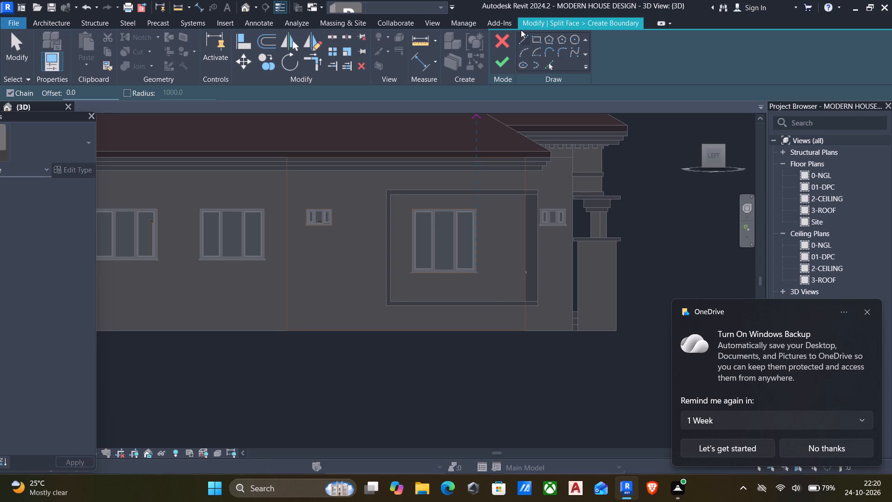
left_click(537, 40)
scroll(399, 204, "up", 5)
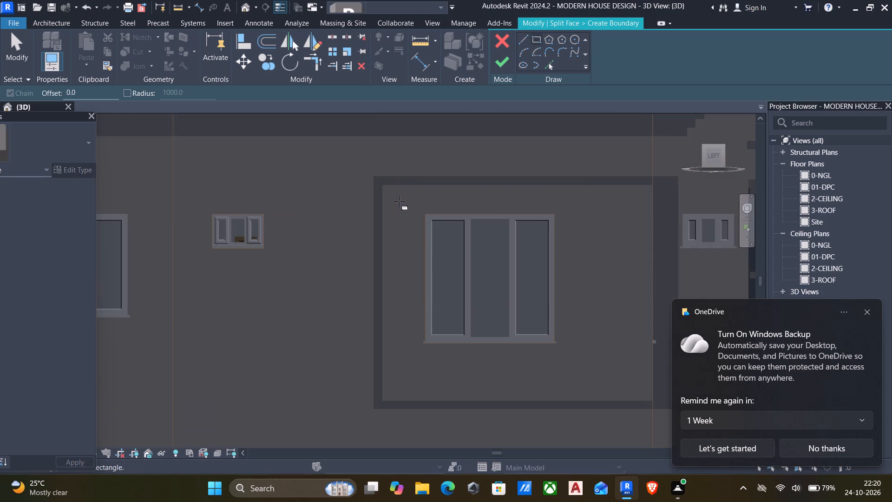
left_click(386, 188)
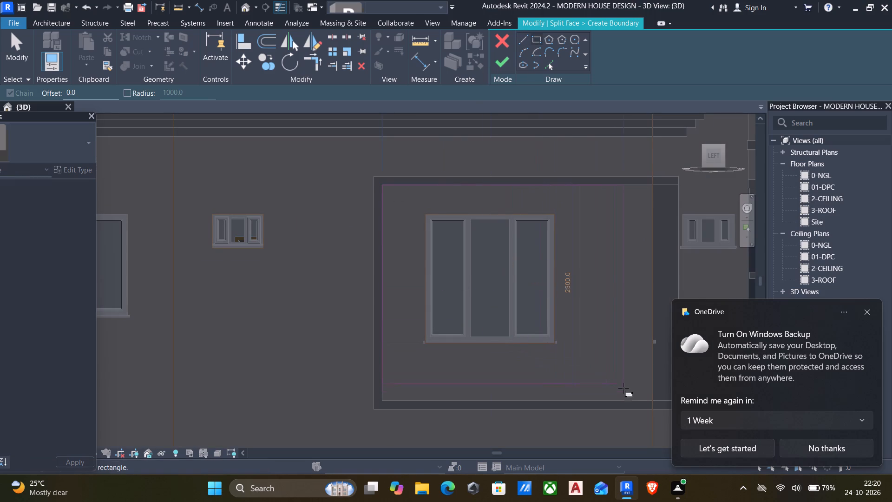
left_click(648, 397)
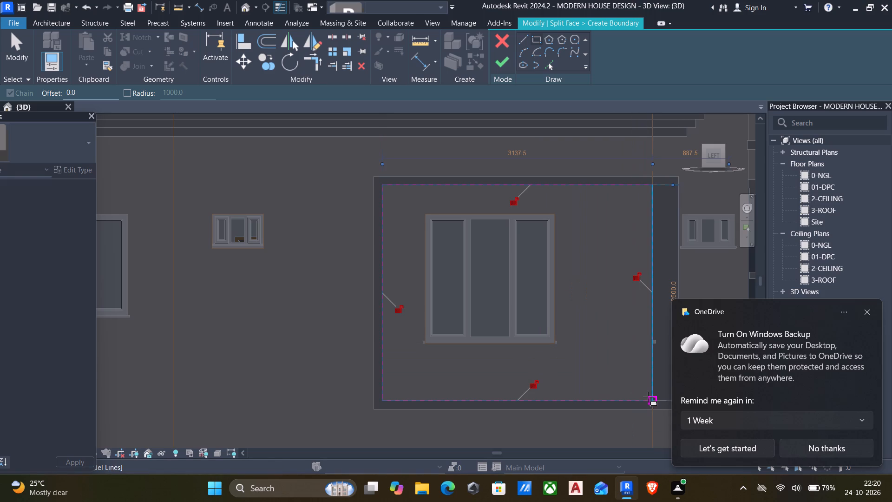
key("Escape")
key("Escape")
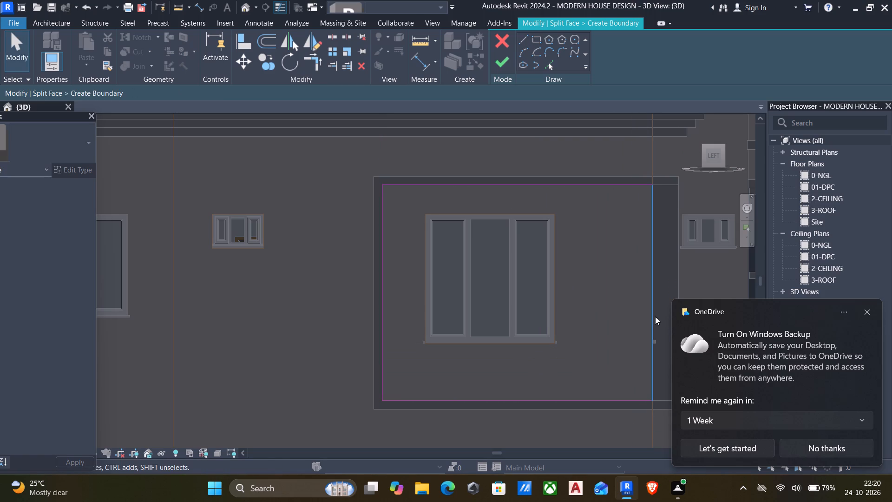
left_click(654, 317)
key("Delete")
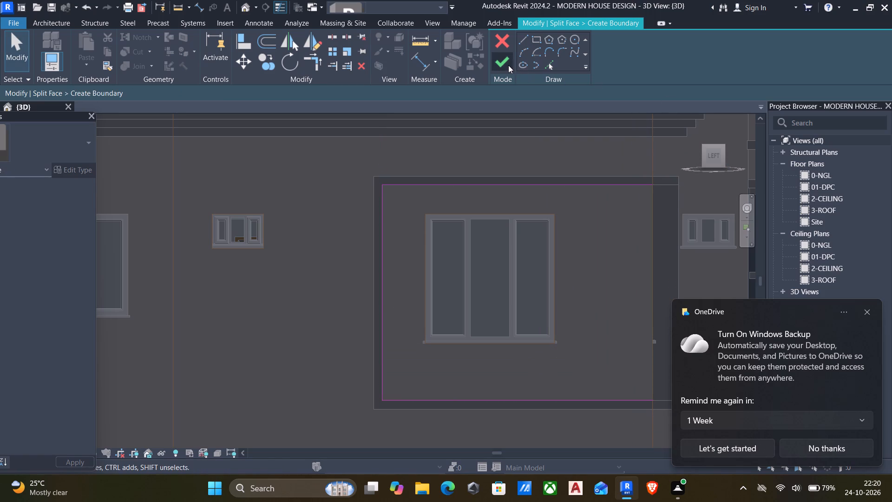
left_click(498, 65)
Examine the bedroom corner frame and its split wall faces from the left side and the front of the house.
scroll(501, 196, "down", 5)
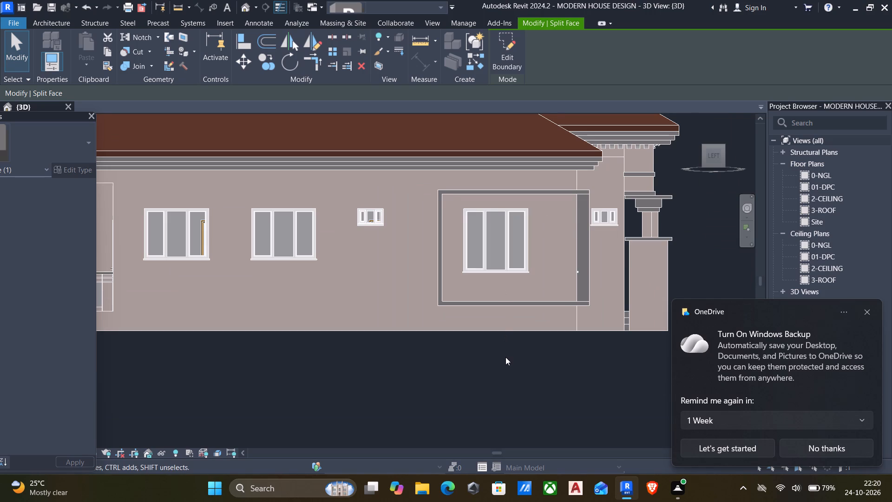
middle_click_drag(505, 358, 485, 377)
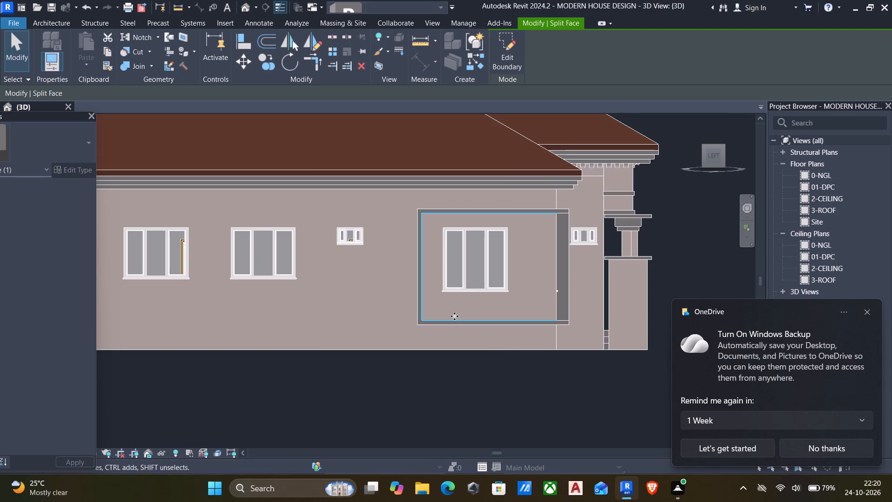
left_click(454, 316)
scroll(449, 299, "down", 1)
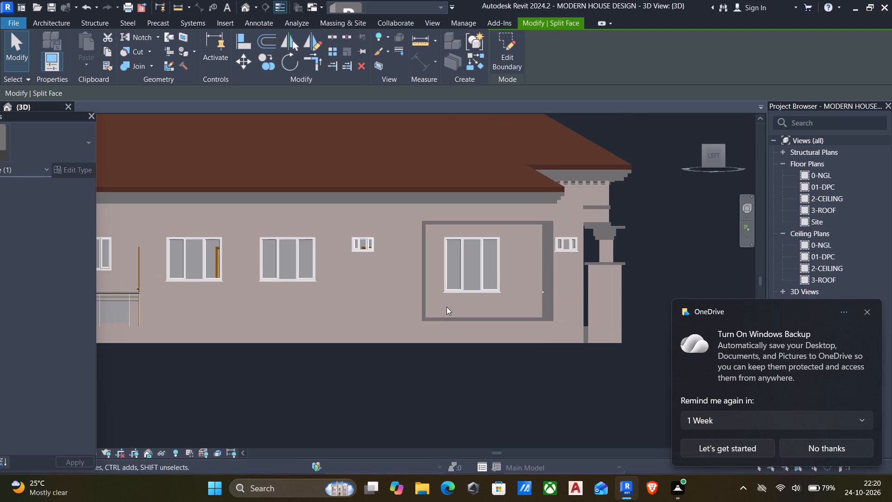
scroll(444, 313, "down", 3)
middle_click_drag(443, 313, 439, 314, "shift")
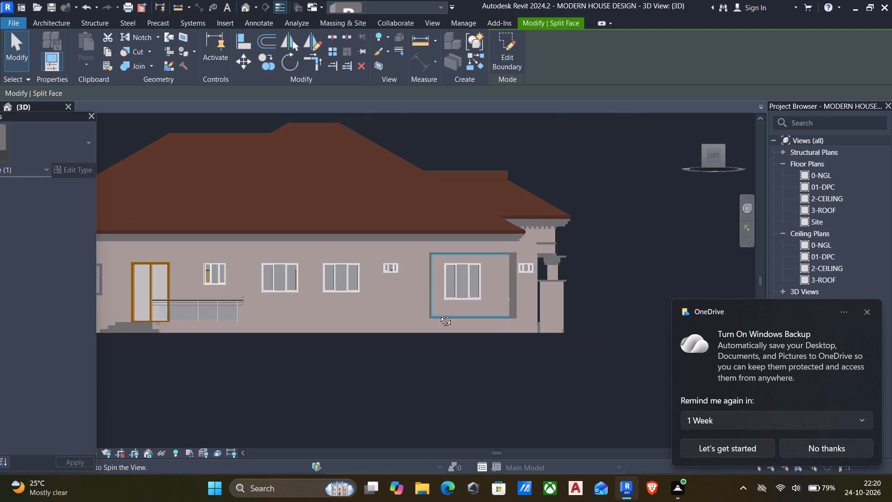
middle_click_drag(439, 314, 237, 354, "shift")
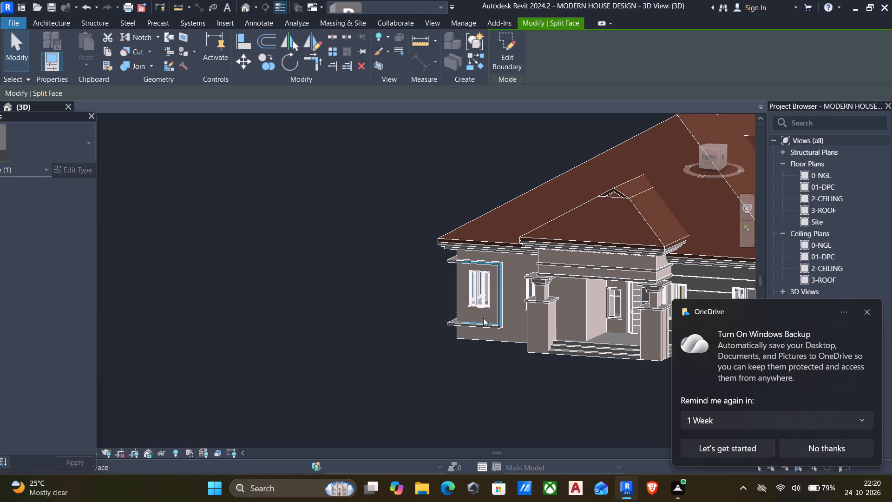
scroll(454, 369, "down", 3)
middle_click_drag(436, 335, 219, 250)
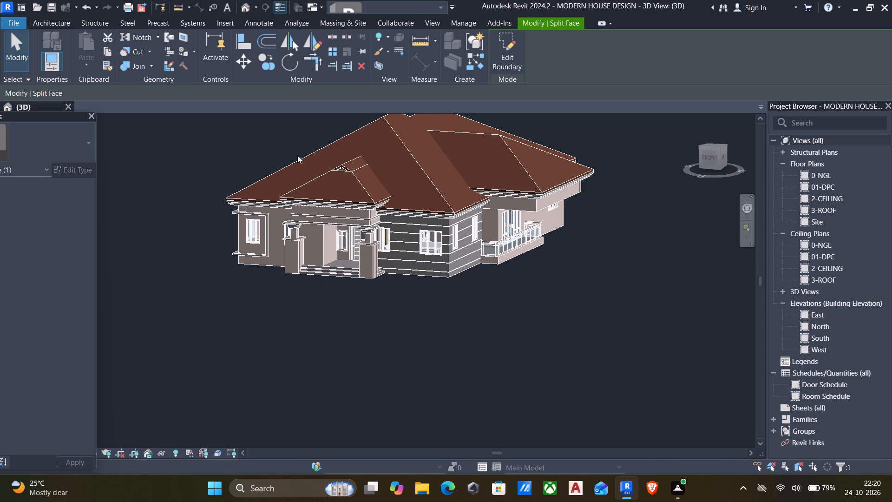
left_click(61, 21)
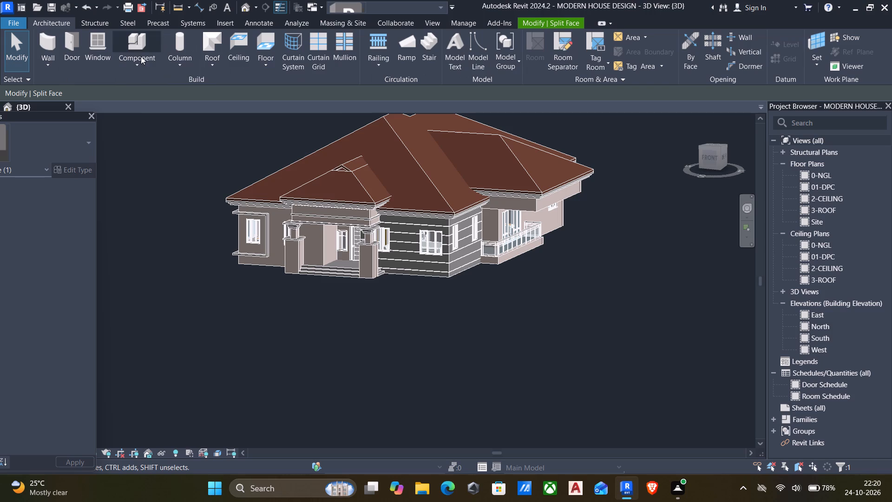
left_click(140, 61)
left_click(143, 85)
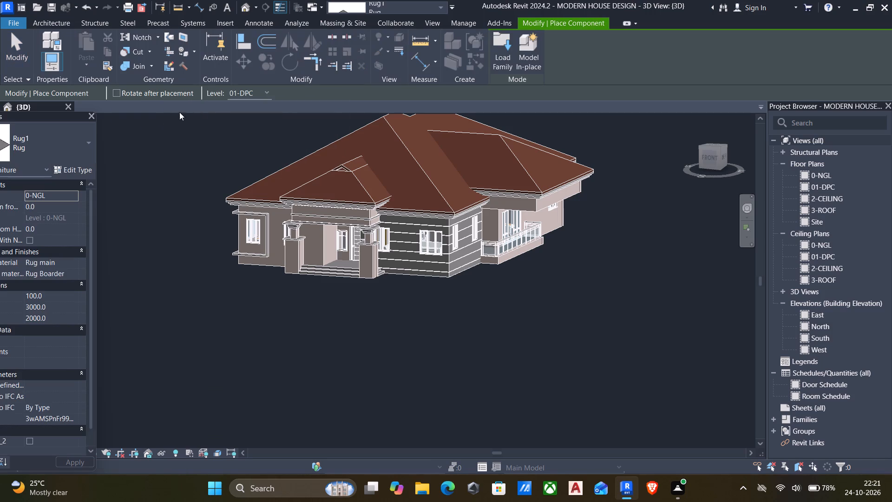
Create an in-place model component in the Casework category.
left_click(63, 25)
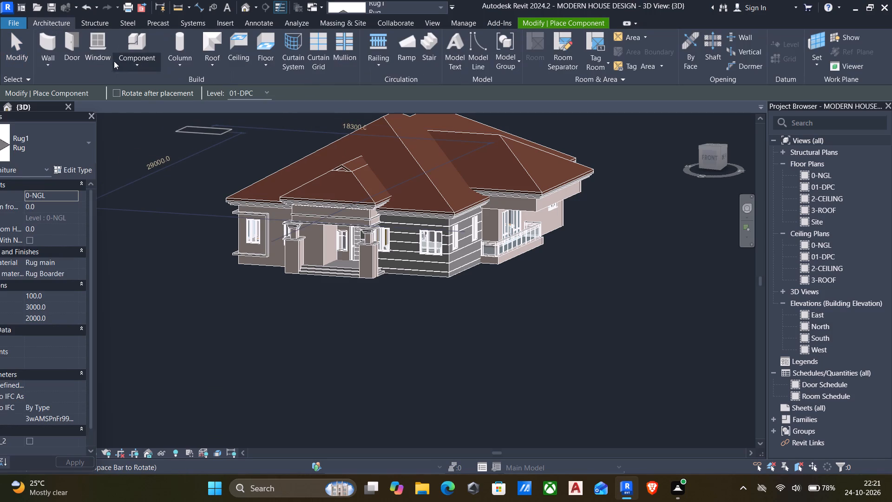
left_click(129, 66)
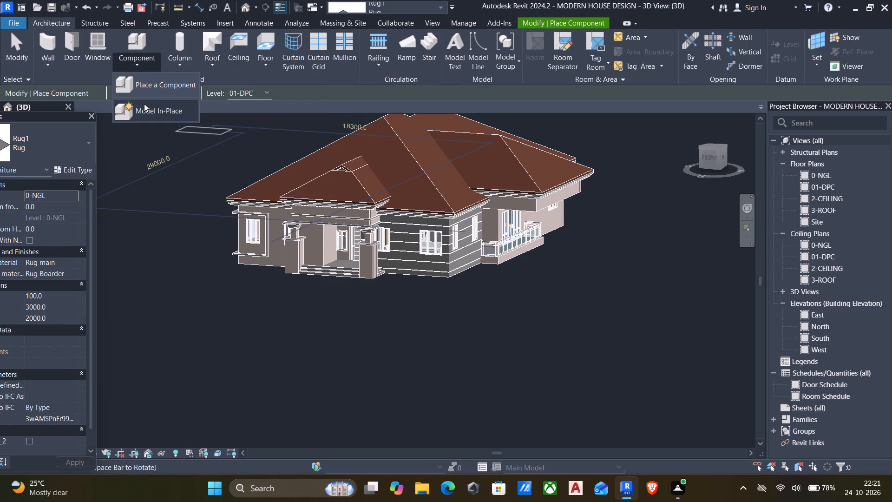
left_click(144, 104)
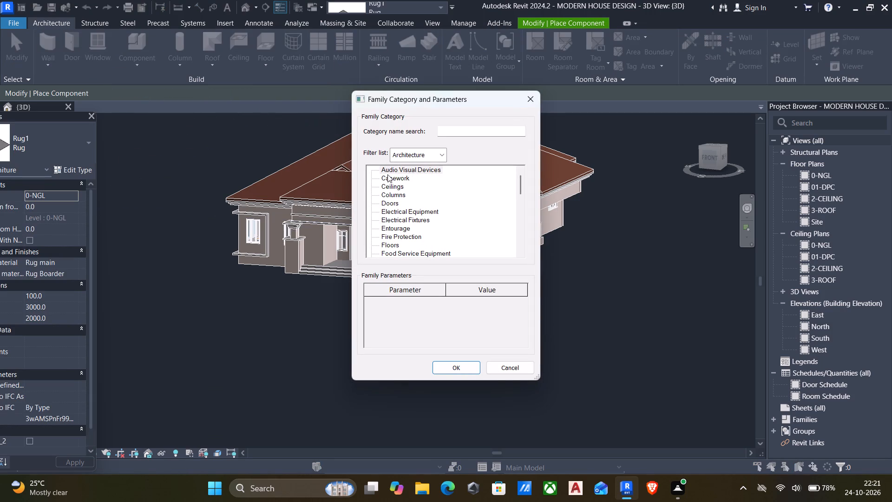
left_click(386, 177)
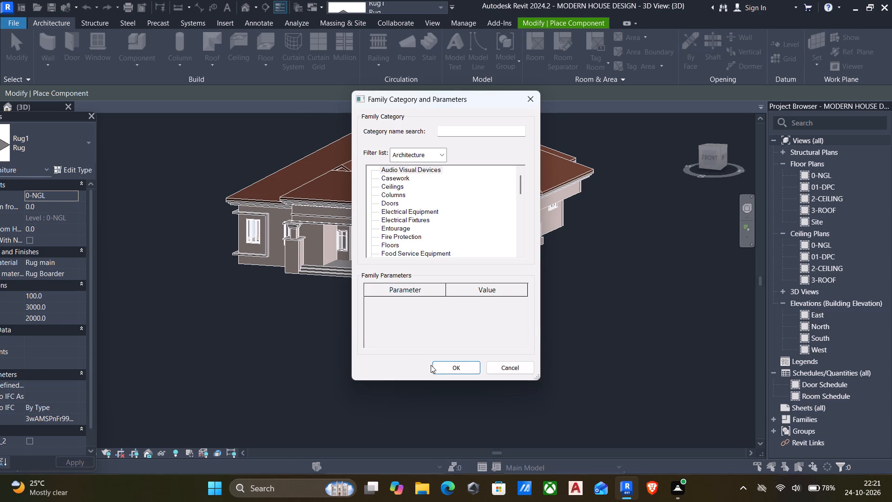
left_click(438, 366)
left_click(458, 260)
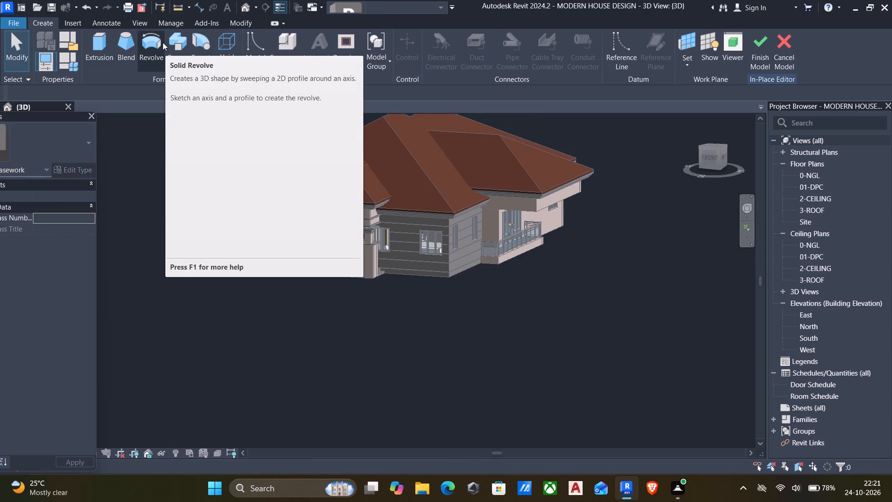
Start a solid extrusion and set its work plane to the front bedroom wall's outer face beside the entrance porch.
left_click(100, 44)
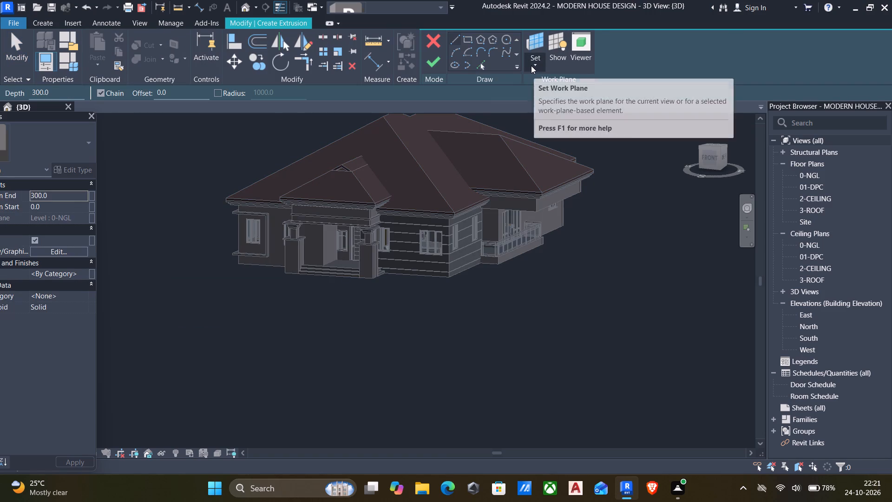
left_click(525, 65)
left_click(540, 110)
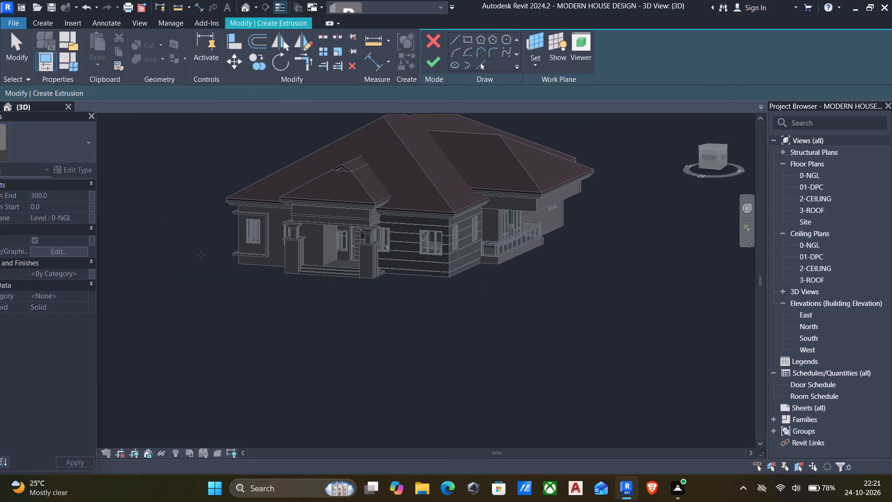
middle_click_drag(221, 265, 240, 261, "shift")
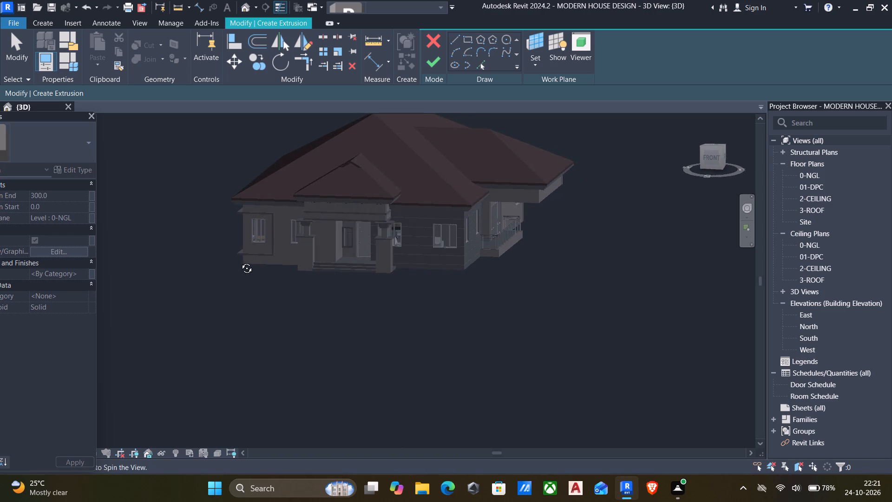
middle_click_drag(240, 261, 240, 261, "shift")
scroll(215, 233, "up", 5)
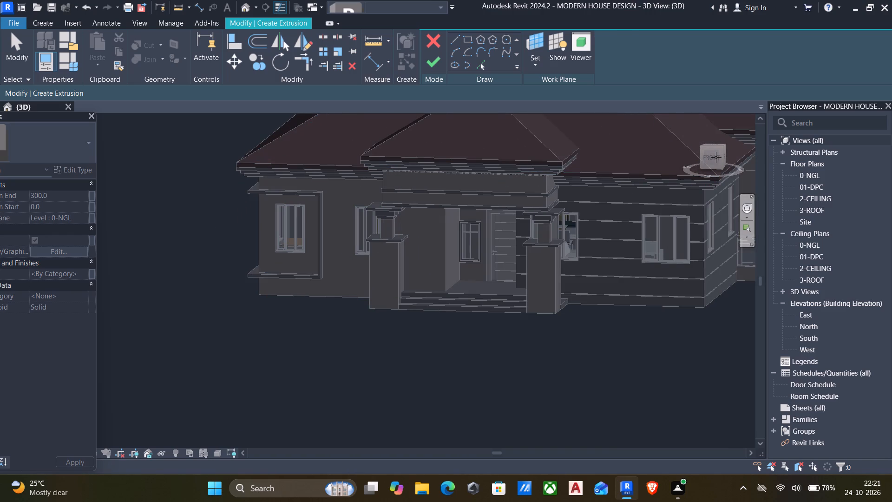
scroll(714, 156, "up", 5)
scroll(612, 188, "down", 5)
middle_click_drag(483, 255, 492, 254)
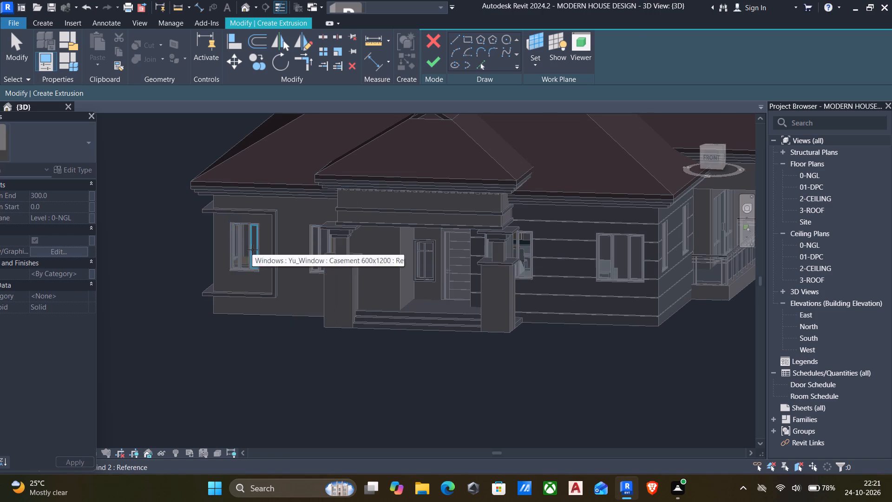
scroll(252, 250, "up", 3)
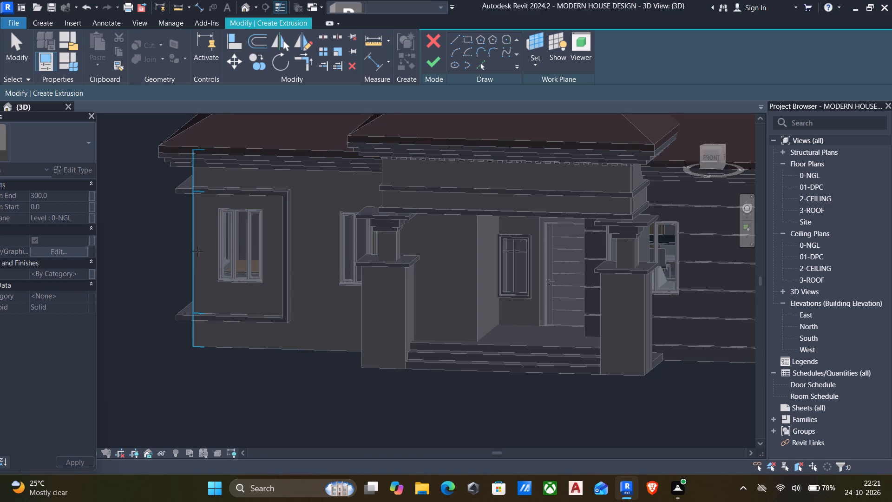
left_click(217, 271)
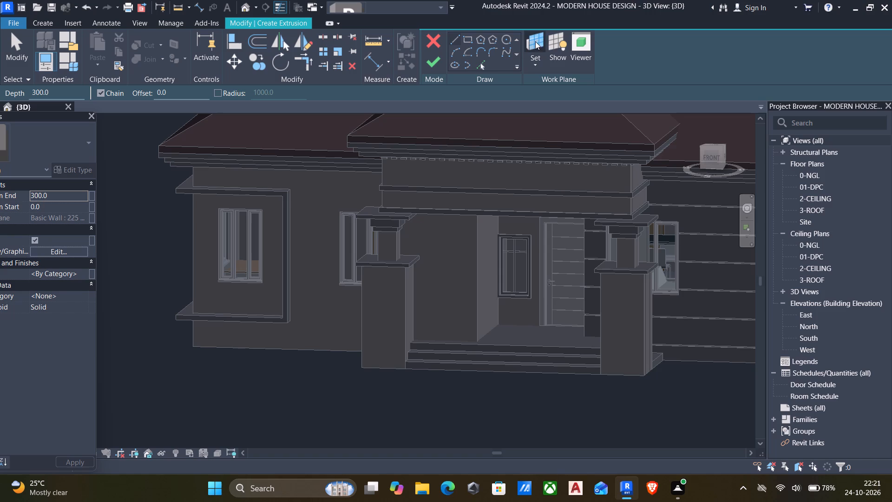
Display the extrusion's work plane, examine it from the left side and front of the house, and hide it again.
left_click(551, 41)
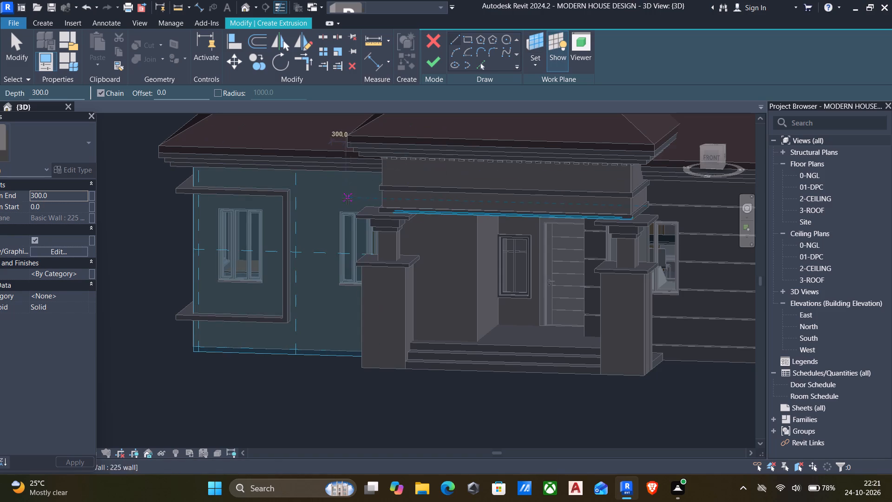
middle_click_drag(350, 203, 528, 186, "shift")
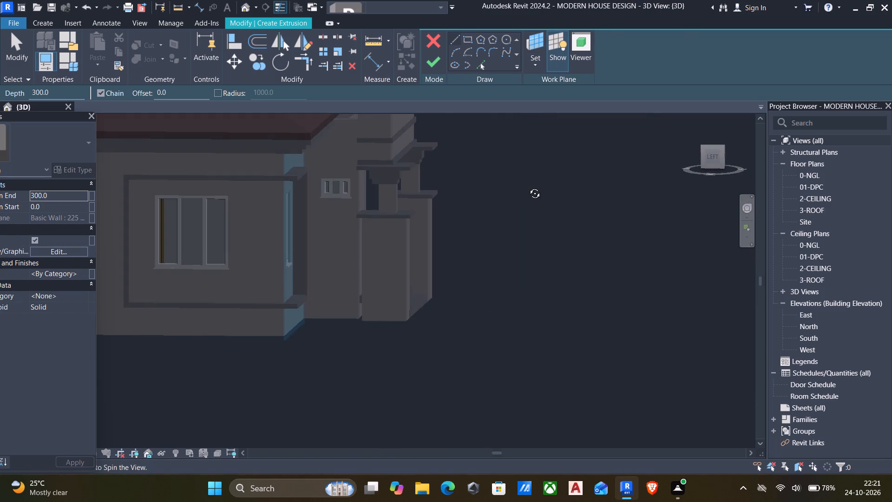
middle_click_drag(528, 186, 517, 190, "shift")
middle_click_drag(346, 211, 169, 242, "shift")
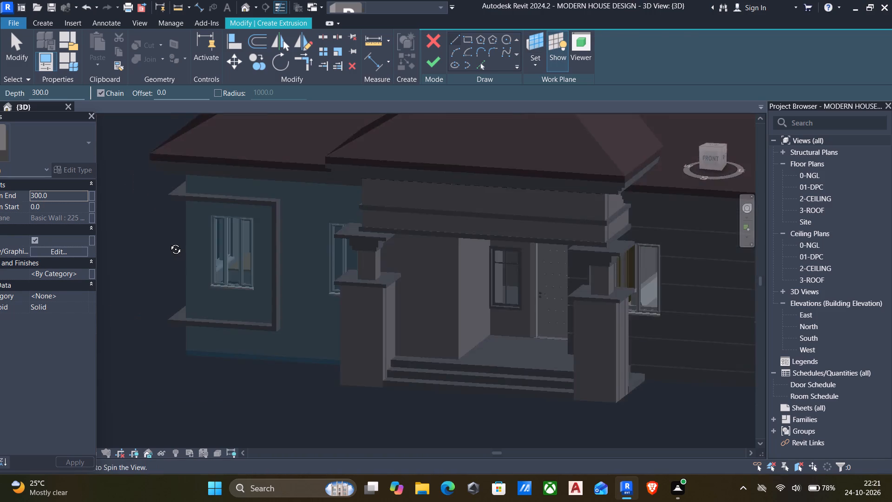
middle_click_drag(169, 242, 191, 234, "shift")
scroll(408, 206, "up", 1)
left_click(710, 159)
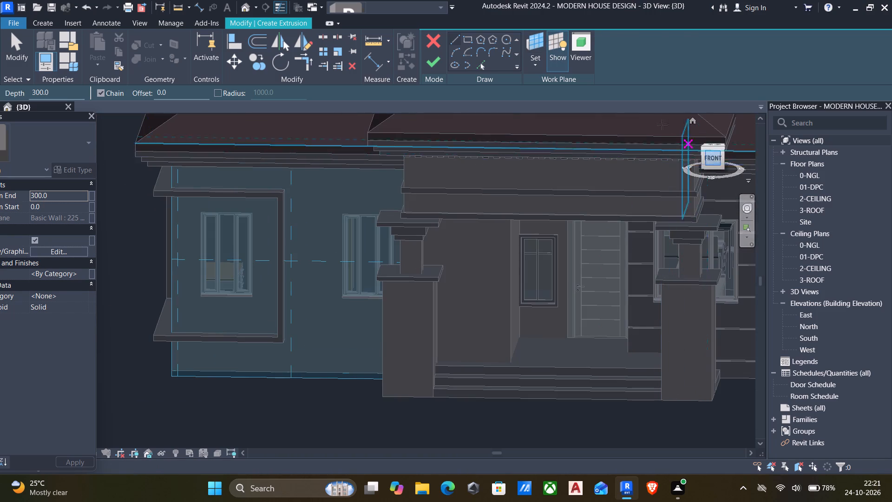
left_click(562, 44)
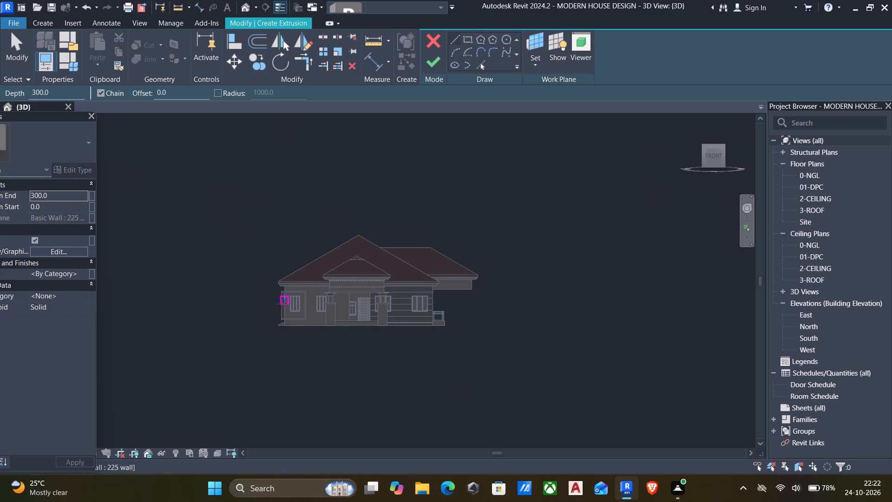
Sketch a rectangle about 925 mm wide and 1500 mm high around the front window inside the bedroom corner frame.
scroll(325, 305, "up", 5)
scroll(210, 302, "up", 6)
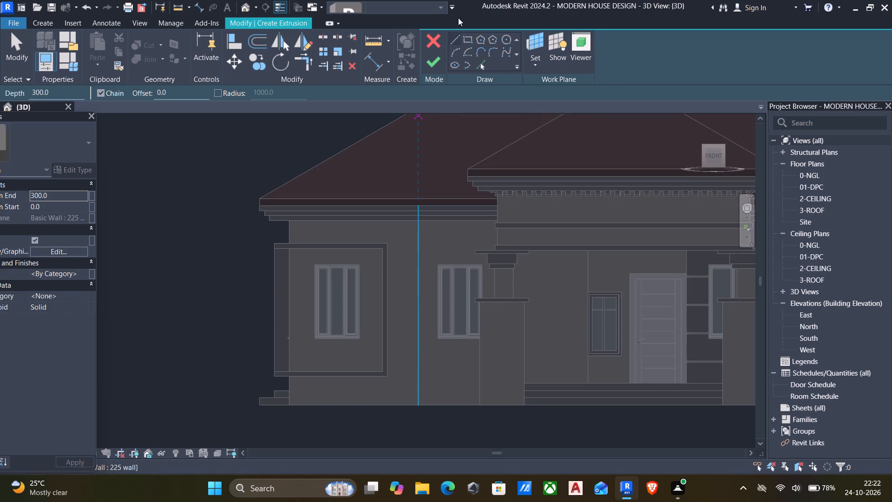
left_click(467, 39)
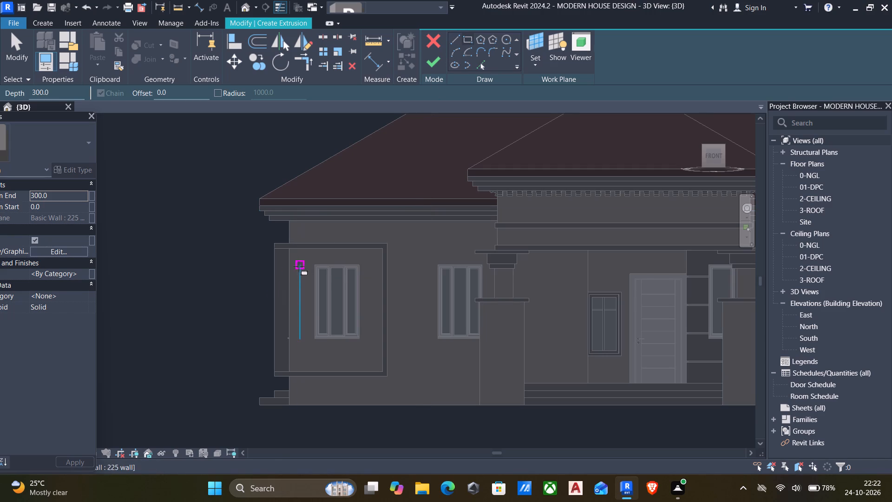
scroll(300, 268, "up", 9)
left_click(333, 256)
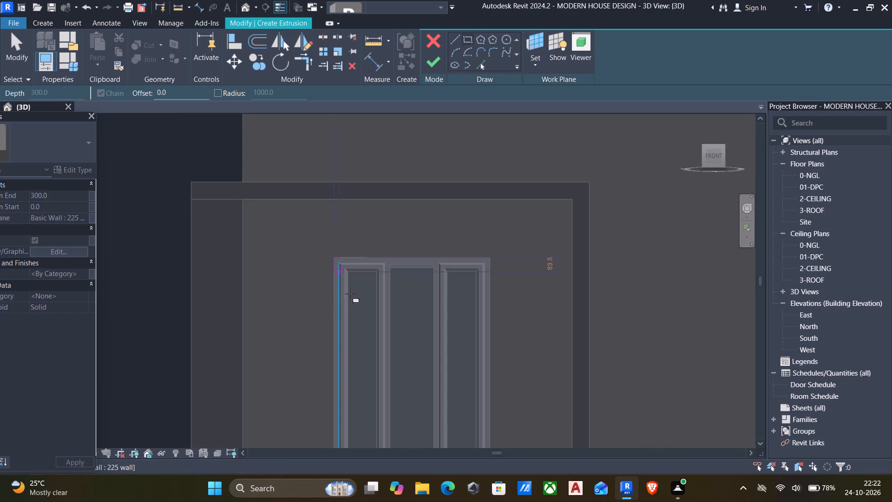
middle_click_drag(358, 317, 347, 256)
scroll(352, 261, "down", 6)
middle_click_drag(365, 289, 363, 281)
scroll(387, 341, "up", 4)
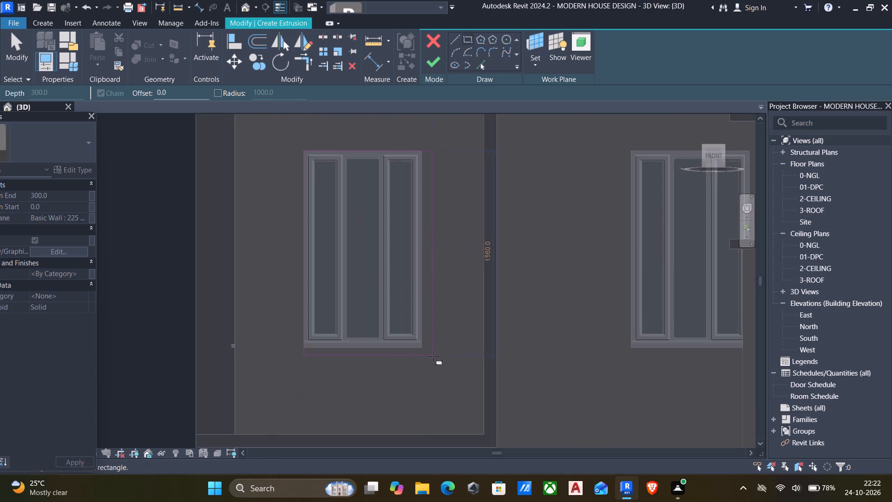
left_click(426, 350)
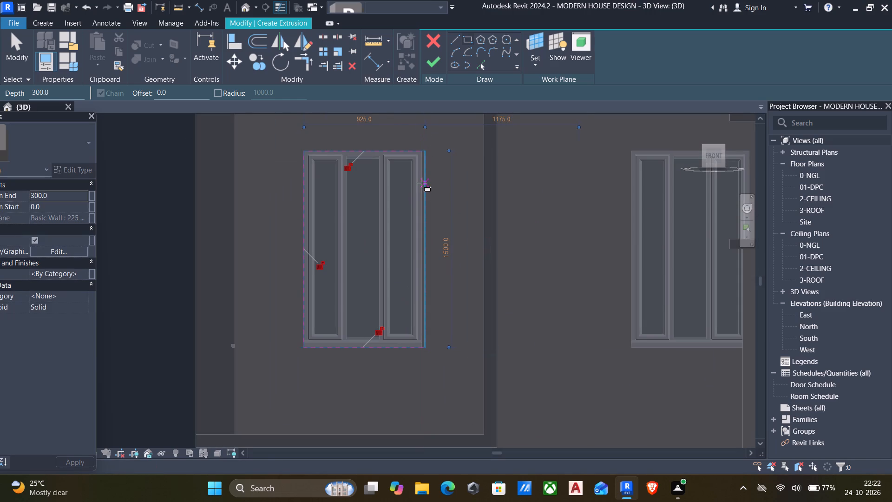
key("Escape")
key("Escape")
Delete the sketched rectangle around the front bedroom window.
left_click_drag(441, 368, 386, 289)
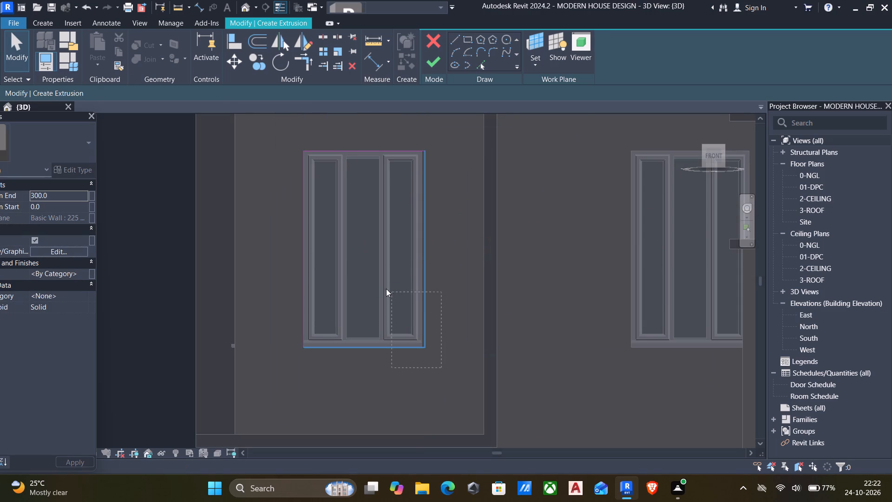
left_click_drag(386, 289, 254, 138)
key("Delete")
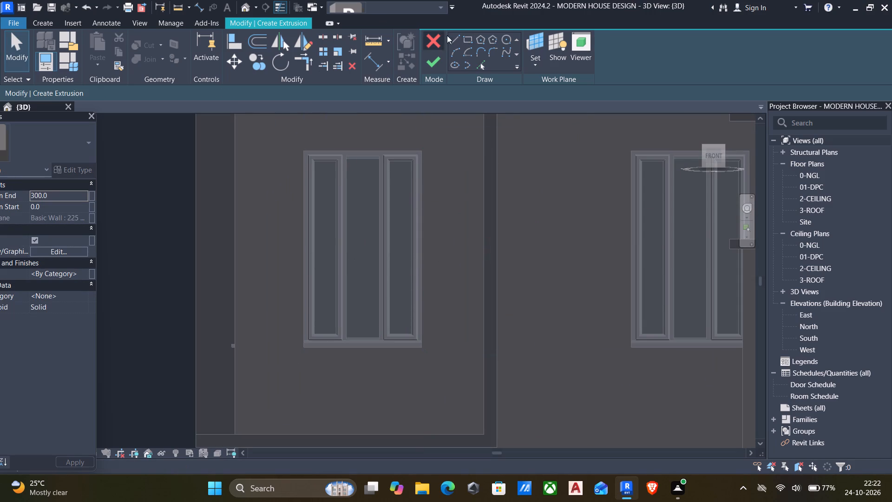
Sketch a rectangle 900 mm wide and 1500 mm high exactly along the outer edges of the window inside the corner frame.
left_click(464, 37)
left_click(301, 151)
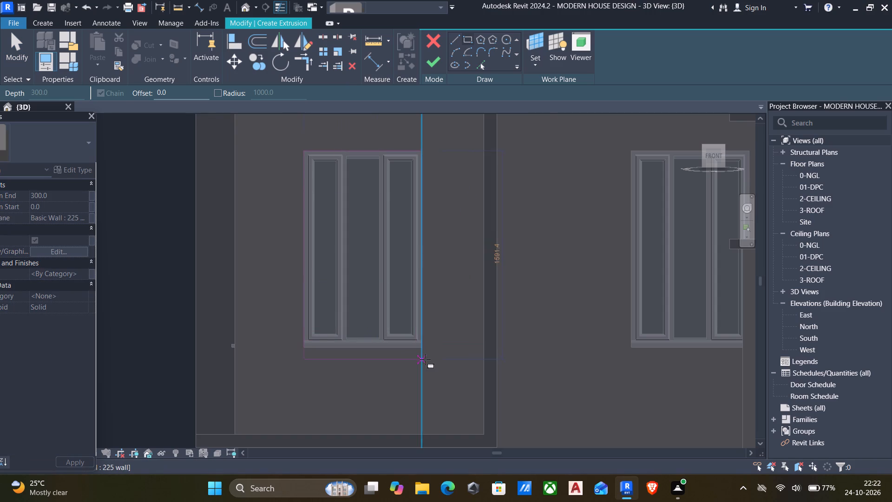
scroll(425, 359, "up", 5)
left_click(421, 337)
scroll(438, 338, "down", 5)
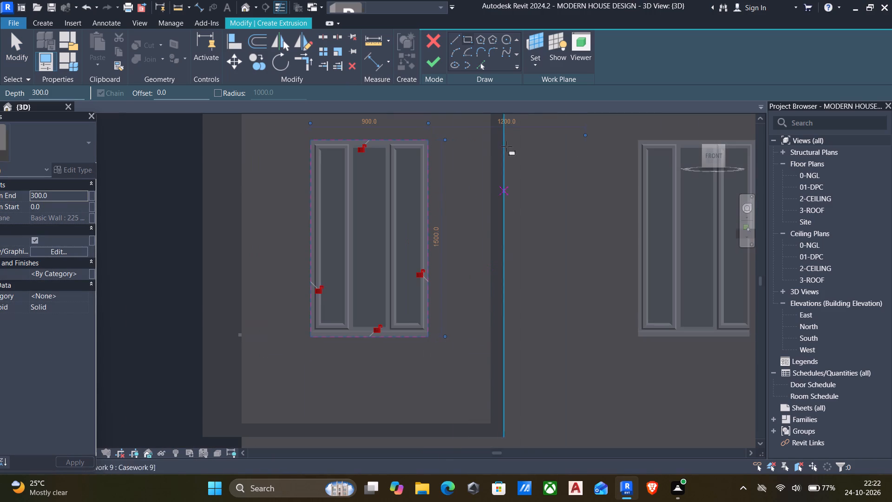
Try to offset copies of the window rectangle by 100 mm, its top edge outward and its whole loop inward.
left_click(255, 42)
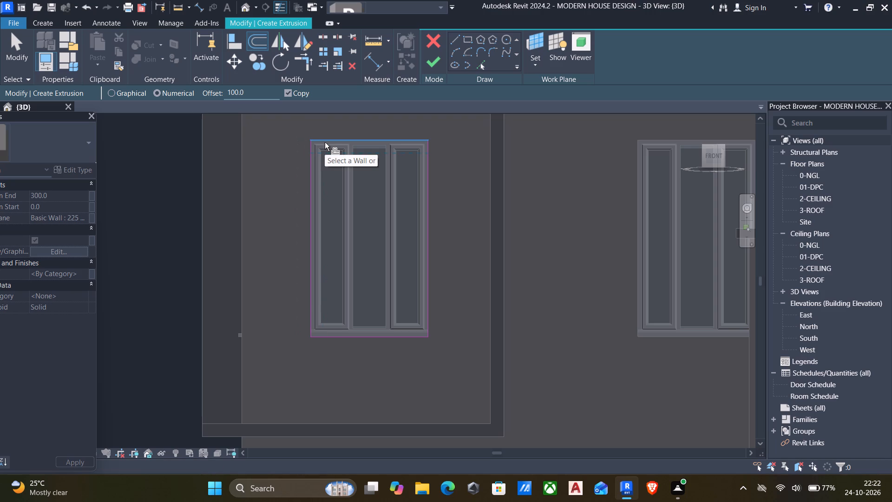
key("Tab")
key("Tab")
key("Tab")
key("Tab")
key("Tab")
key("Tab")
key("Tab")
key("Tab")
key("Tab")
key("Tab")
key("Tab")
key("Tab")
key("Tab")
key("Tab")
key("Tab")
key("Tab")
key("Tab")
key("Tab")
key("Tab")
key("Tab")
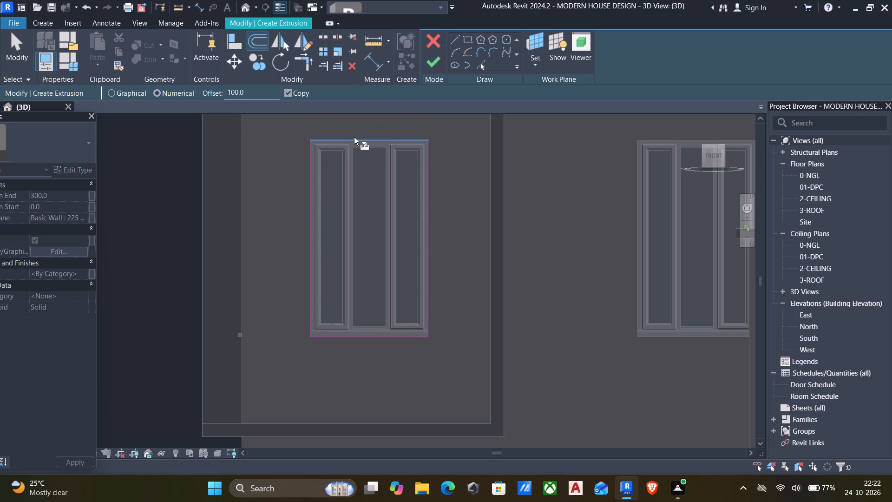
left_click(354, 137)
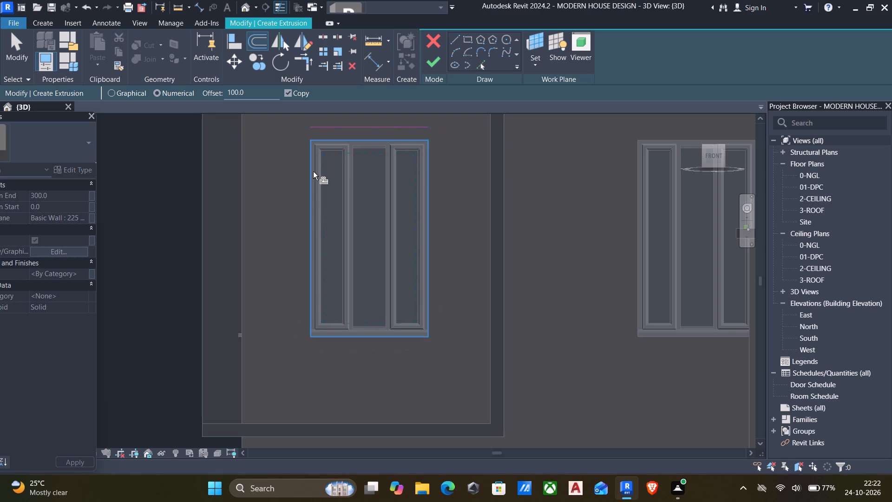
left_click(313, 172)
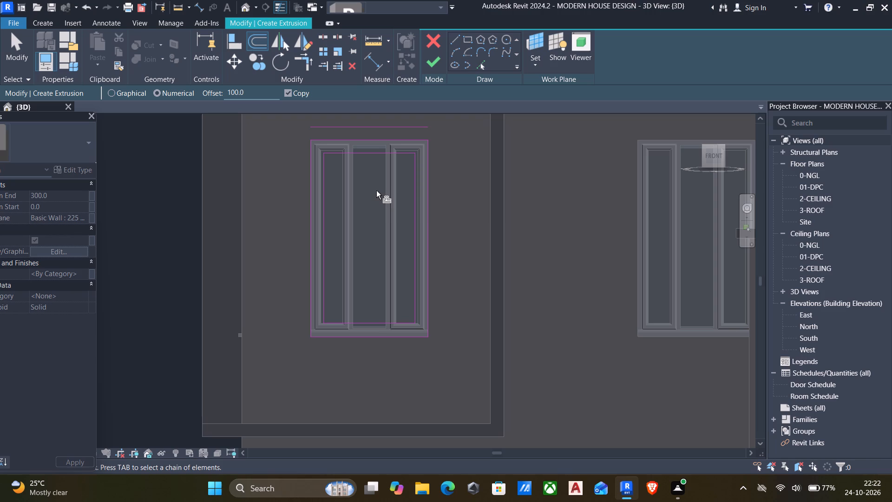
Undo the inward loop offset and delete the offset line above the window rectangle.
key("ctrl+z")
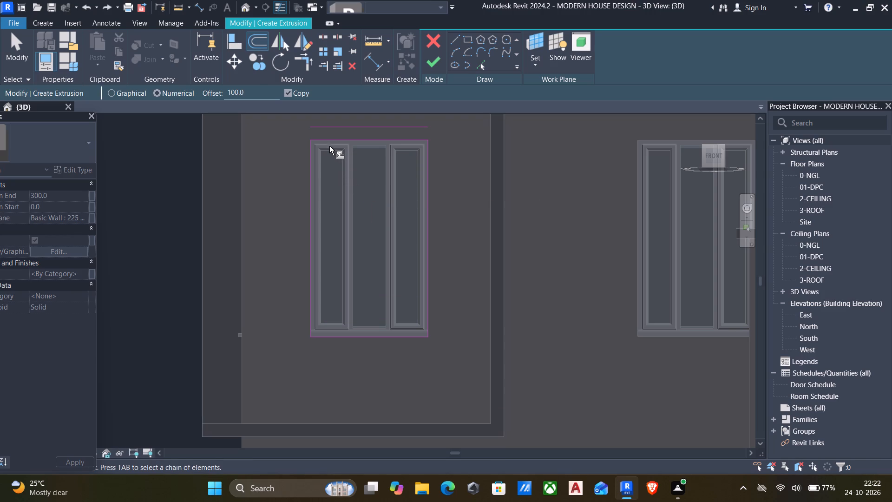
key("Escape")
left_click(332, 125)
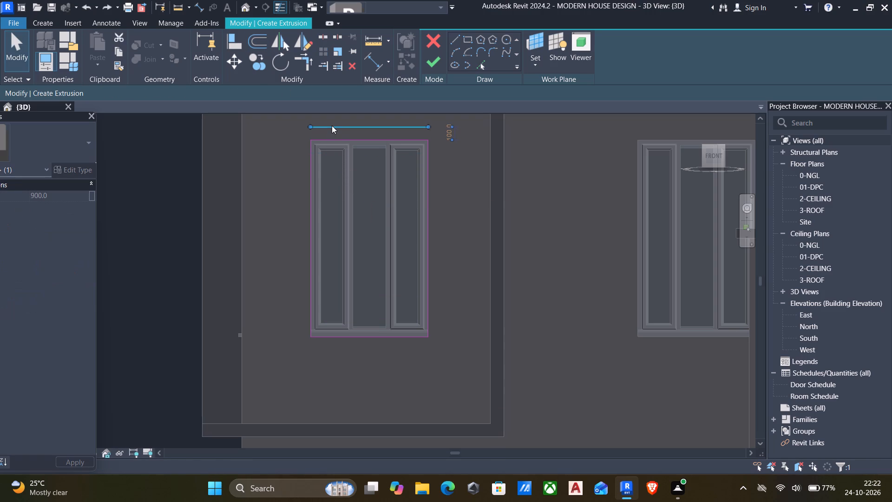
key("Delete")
Offset a copy of the whole window rectangle outward by 100 mm to form the surround's outer boundary.
left_click(249, 40)
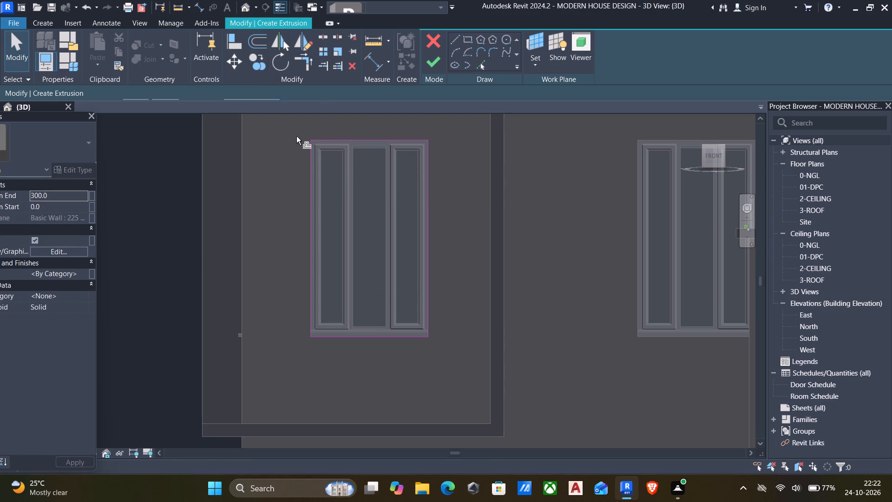
key("Tab")
key("Tab")
key("Tab")
key("Tab")
key("Tab")
key("Tab")
key("Tab")
key("Tab")
key("Tab")
key("Tab")
key("Tab")
key("Tab")
key("Tab")
key("Tab")
key("Tab")
key("Tab")
key("Tab")
key("Tab")
key("Tab")
key("Tab")
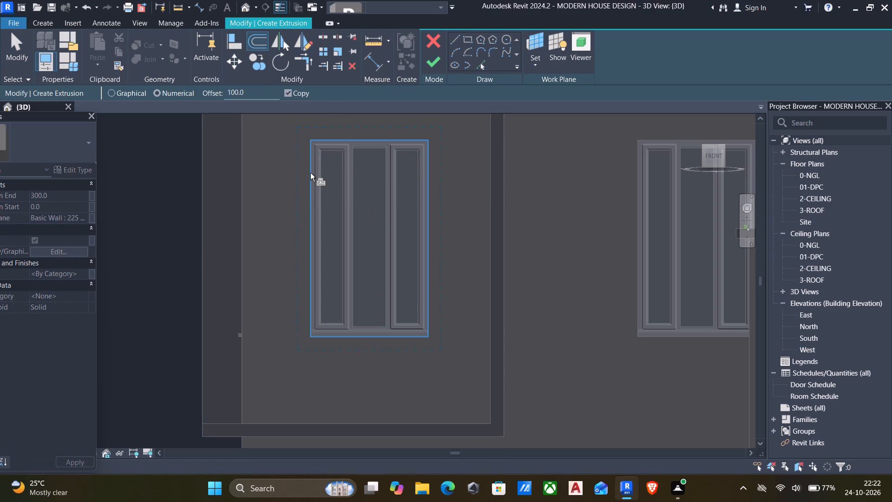
left_click(323, 139)
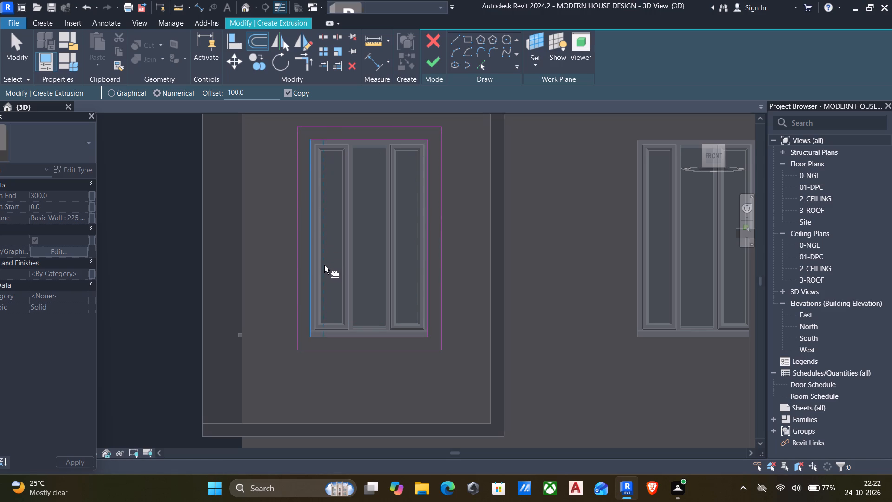
Finish the window surround's extrusion sketch and set its extrusion end to 75 mm.
scroll(324, 266, "down", 4)
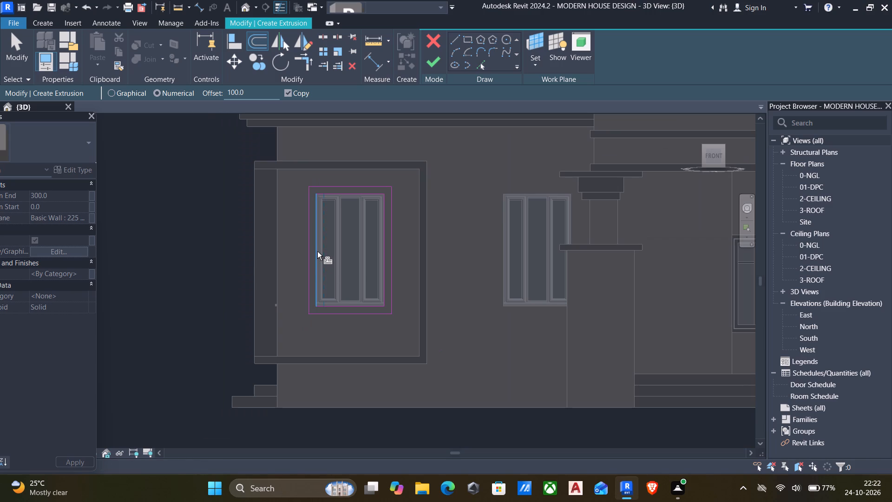
left_click(63, 192)
scroll(203, 248, "down", 3)
middle_click(194, 251)
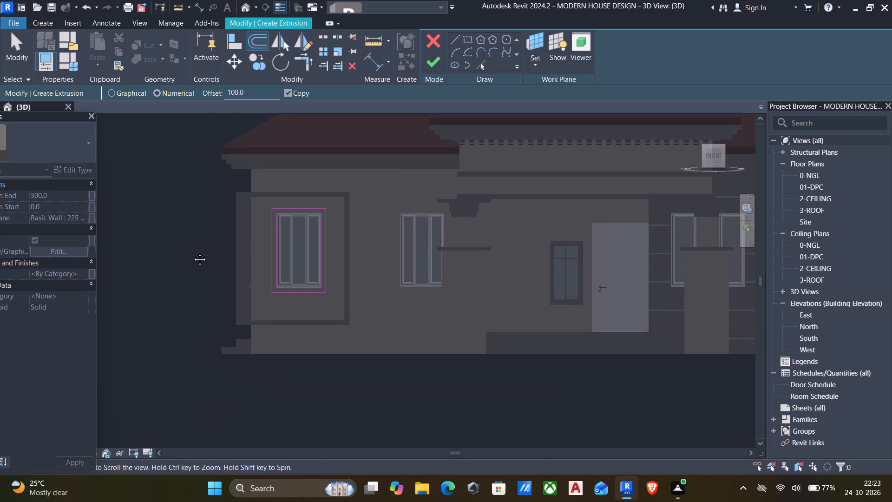
left_click(429, 64)
left_click(53, 195)
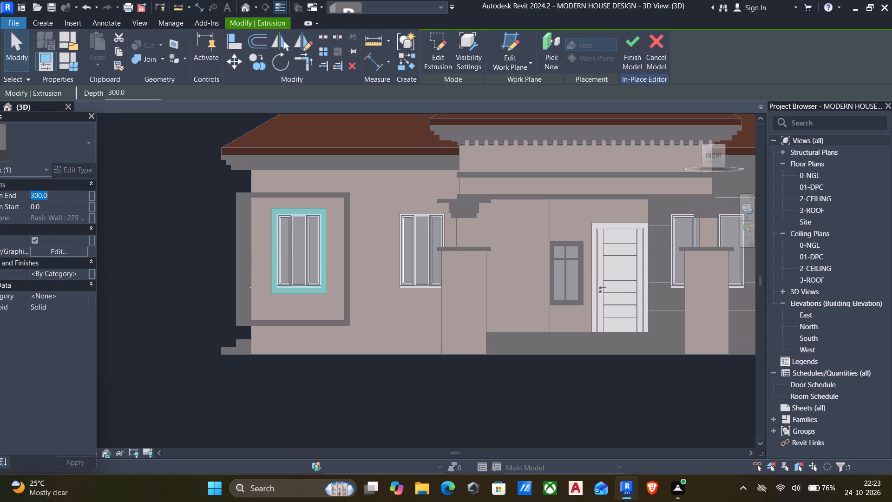
left_click(54, 194)
left_click_drag(54, 194, 26, 190)
type("75")
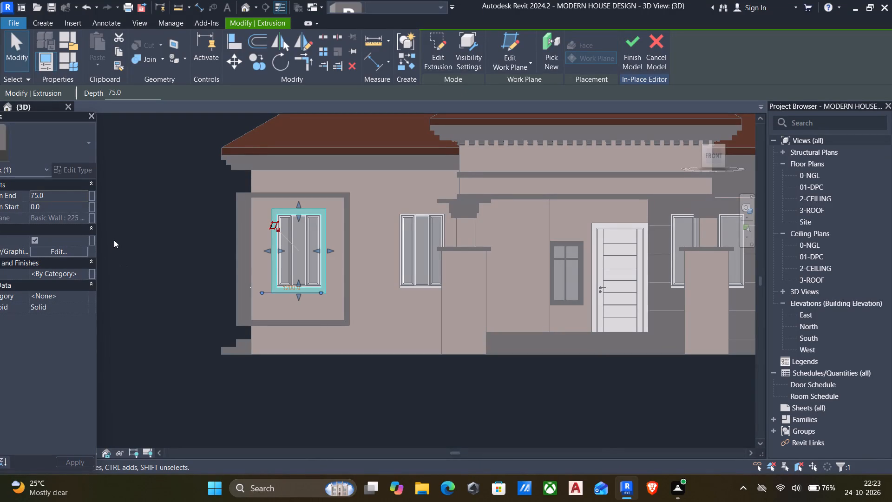
Set the front window surround's extrusion end to 50 mm.
left_click(63, 189)
left_click(64, 186)
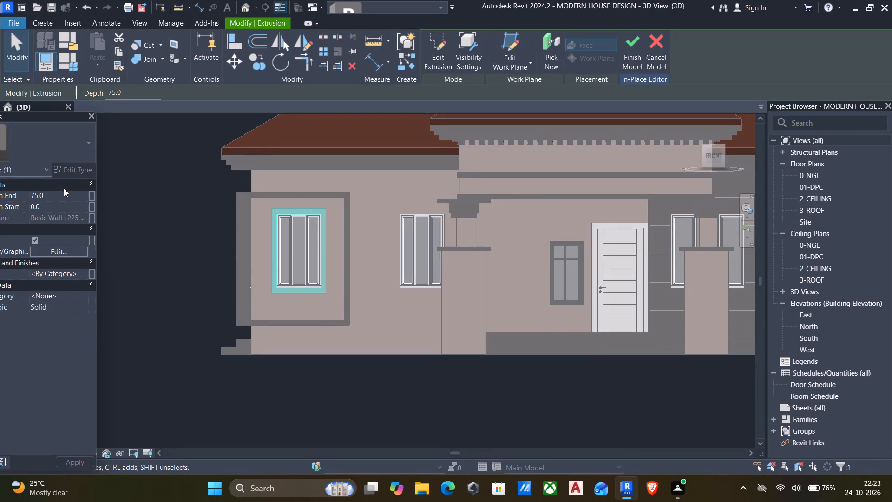
left_click(64, 193)
type("50")
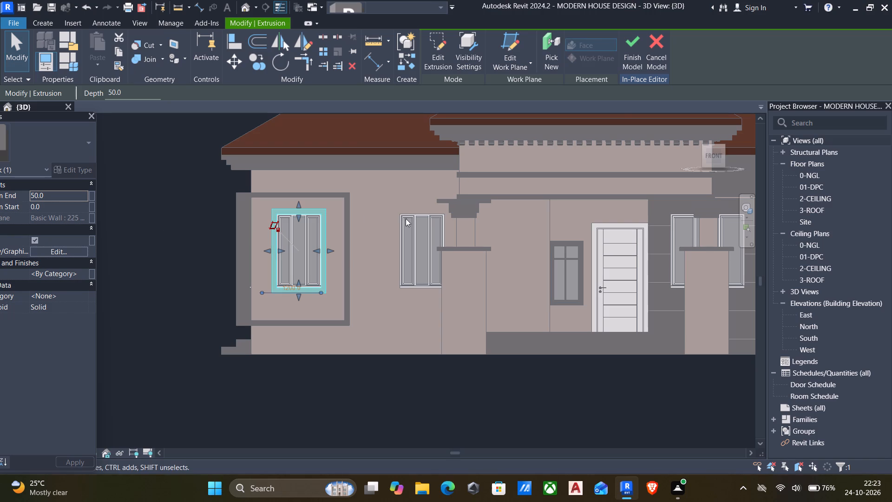
left_click(348, 401)
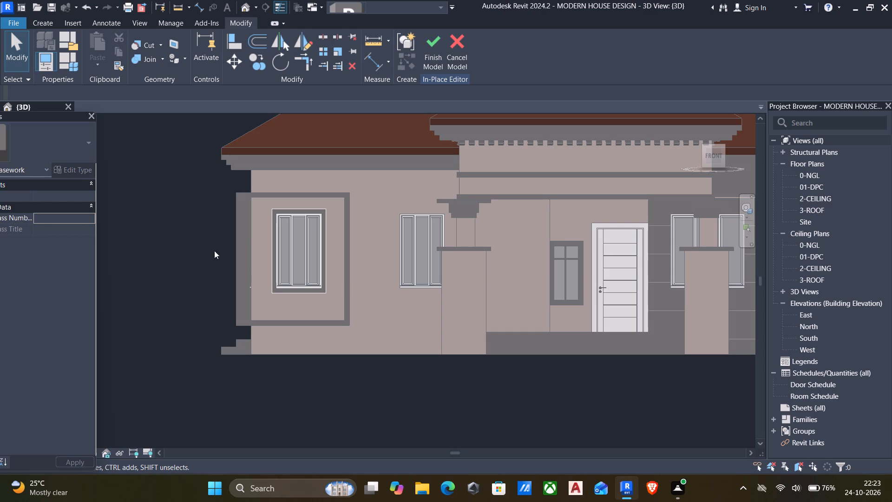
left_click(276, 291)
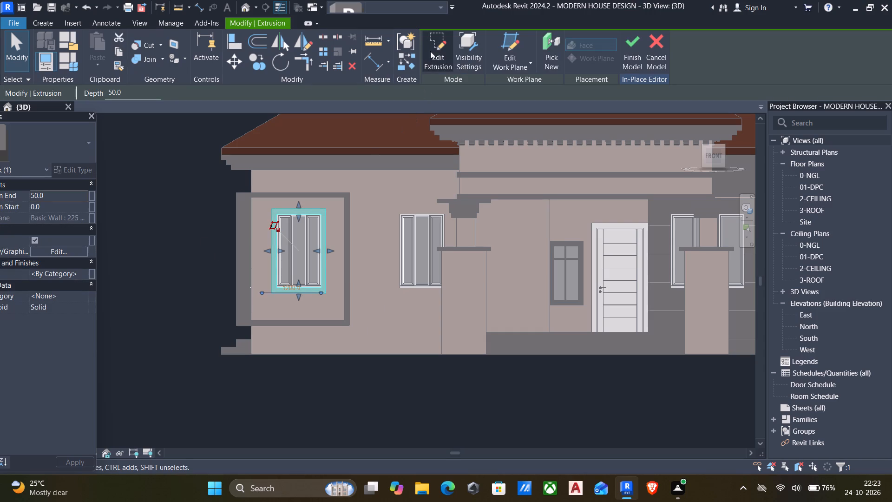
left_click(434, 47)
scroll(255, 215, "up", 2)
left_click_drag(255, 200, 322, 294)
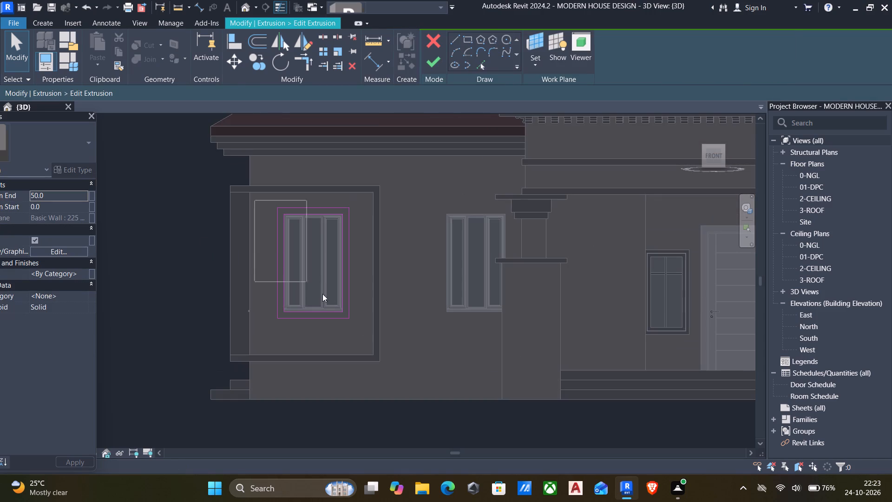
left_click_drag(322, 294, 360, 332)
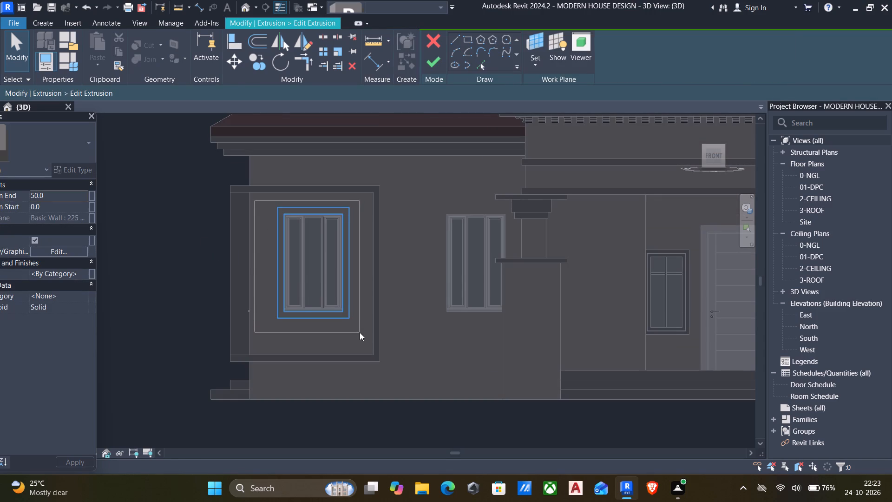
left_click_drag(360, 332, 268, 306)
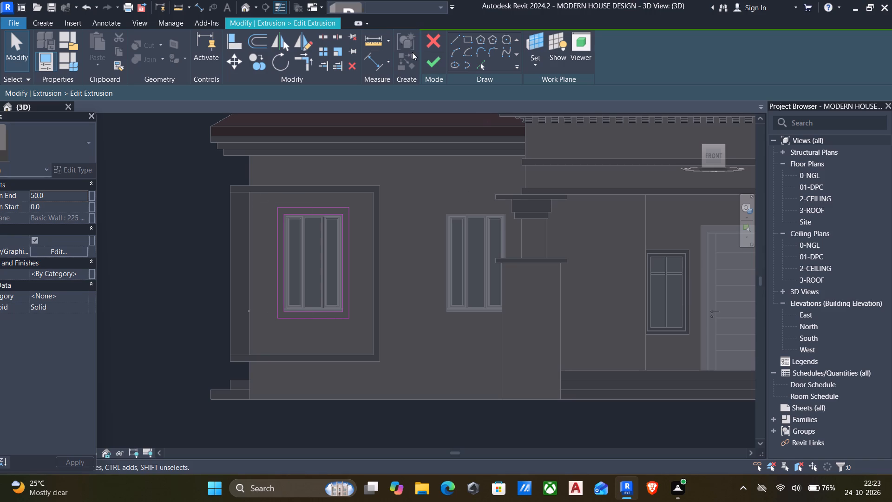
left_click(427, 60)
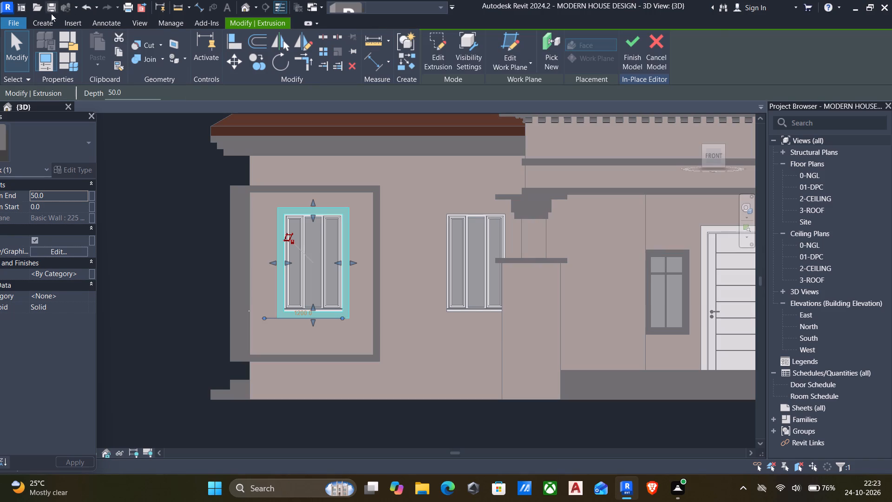
Start a second extrusion in the in-place casework, picking the front wall face around the neighbouring window as its work plane.
left_click(41, 23)
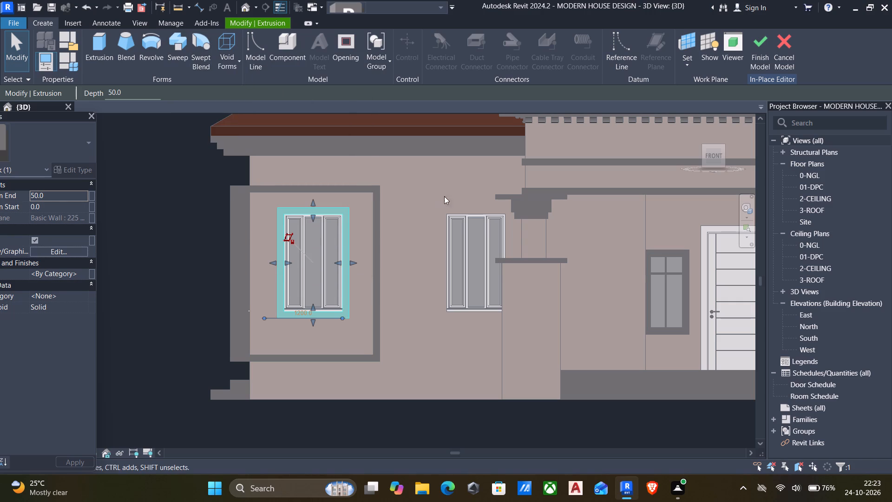
left_click(94, 35)
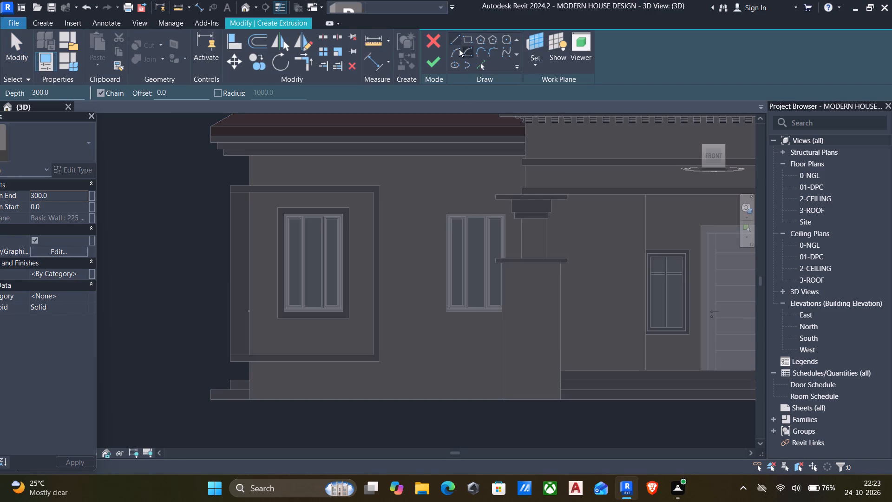
left_click(535, 70)
left_click(540, 100)
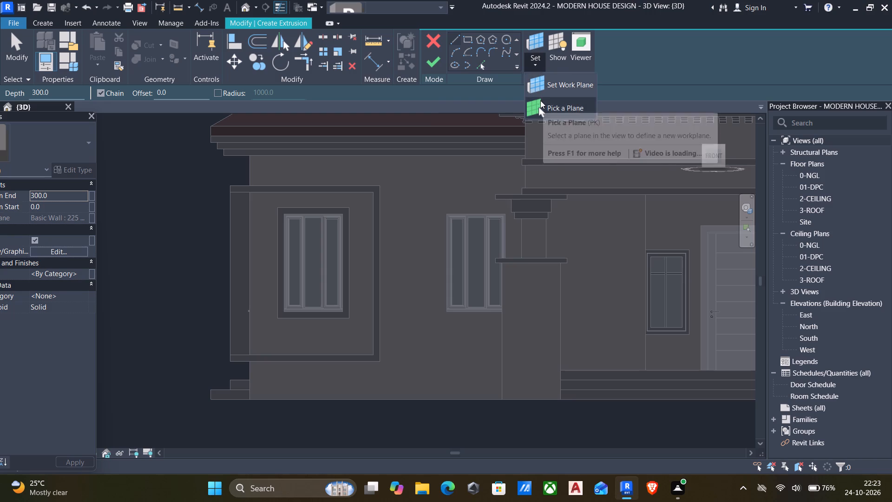
left_click(427, 396)
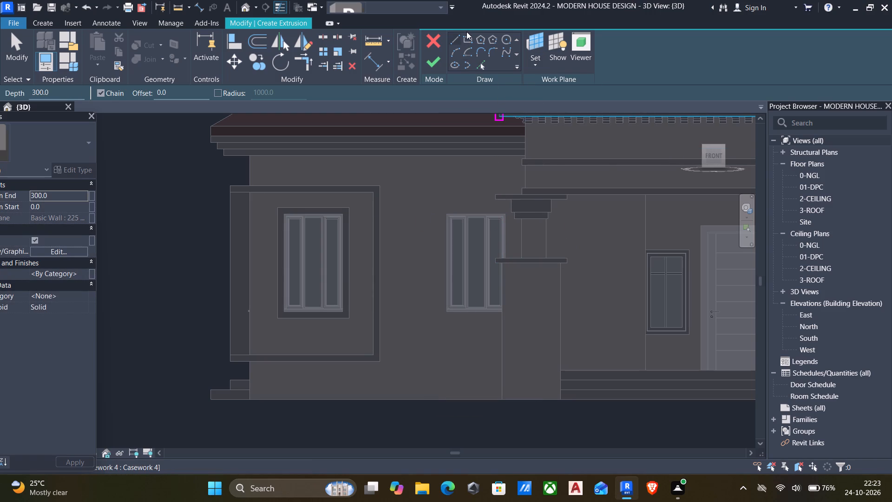
Sketch a rectangle about 1500 mm high tracing the outer edges of the second front window, from corner to corner.
left_click(466, 34)
scroll(441, 217, "up", 7)
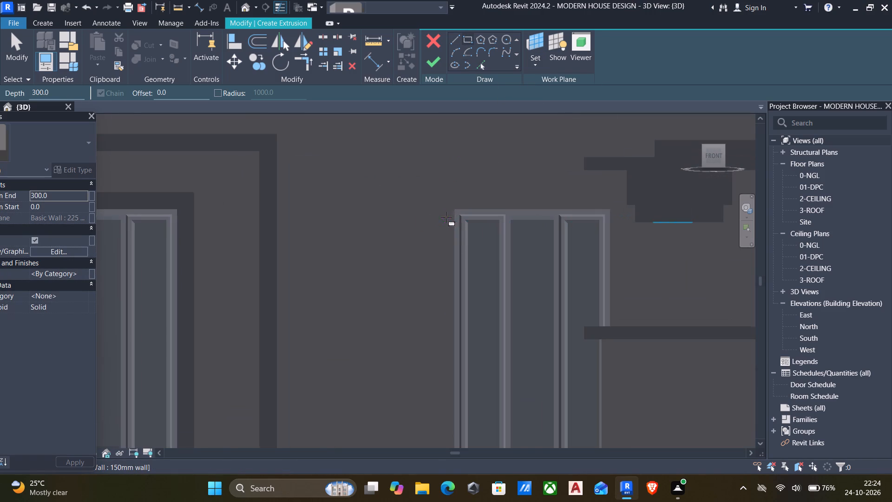
left_click(455, 208)
scroll(485, 308, "down", 4)
middle_click_drag(497, 331, 497, 331)
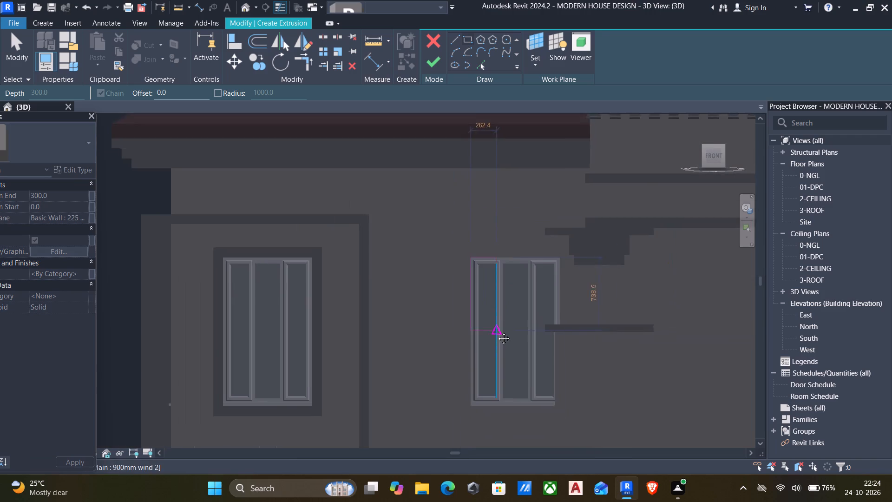
middle_click_drag(497, 331, 489, 249)
scroll(523, 319, "up", 5)
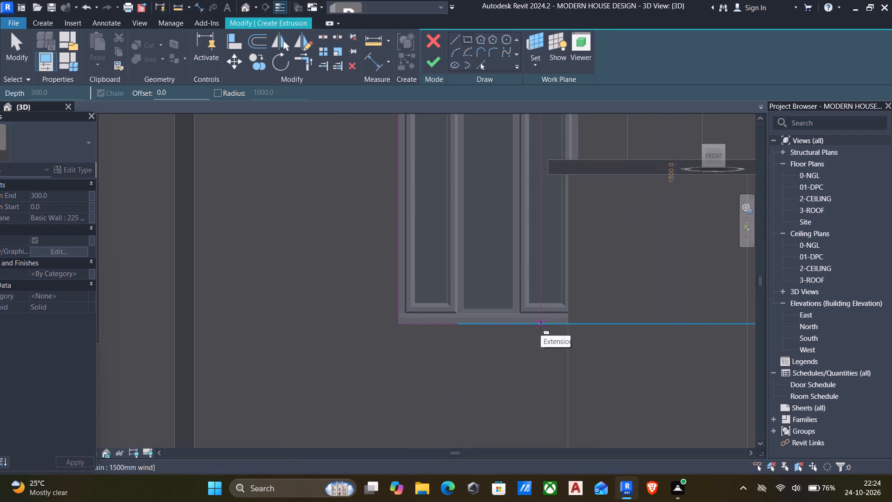
middle_click_drag(541, 326, 550, 327)
middle_click_drag(574, 337, 528, 327)
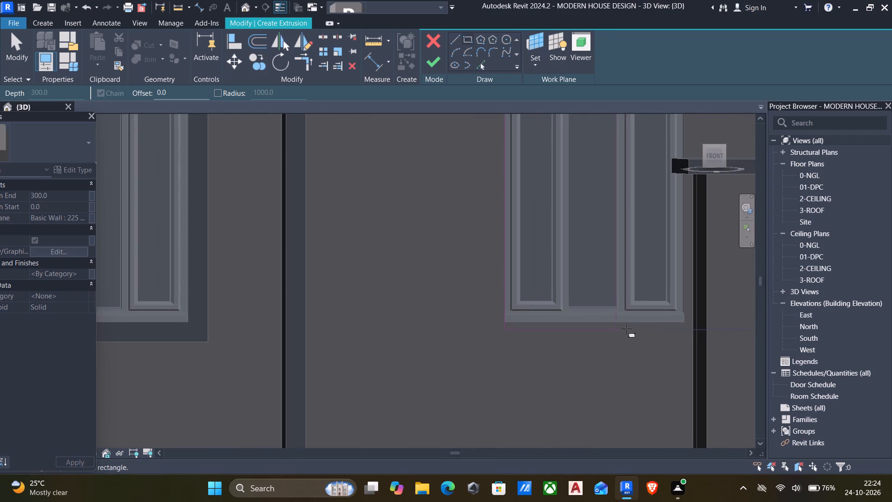
scroll(664, 333, "up", 4)
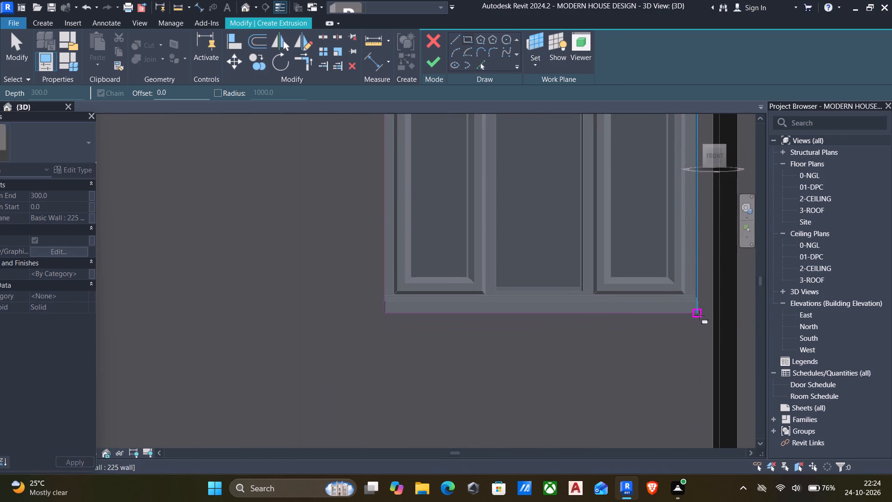
left_click(699, 315)
middle_click_drag(650, 344, 648, 406)
scroll(650, 404, "down", 2)
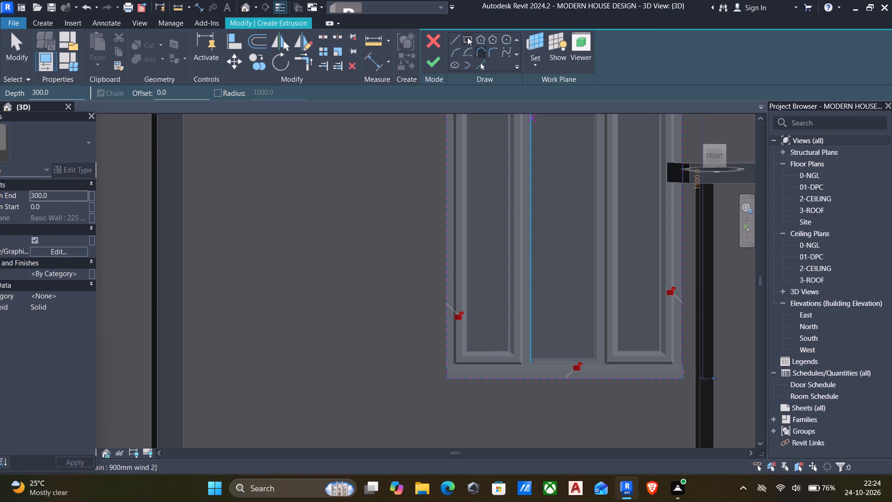
Offset a copy of the second window's whole rectangle outward by 100 mm to form the surround's outer boundary.
left_click(467, 40)
middle_click_drag(357, 163, 351, 273)
scroll(360, 273, "down", 4)
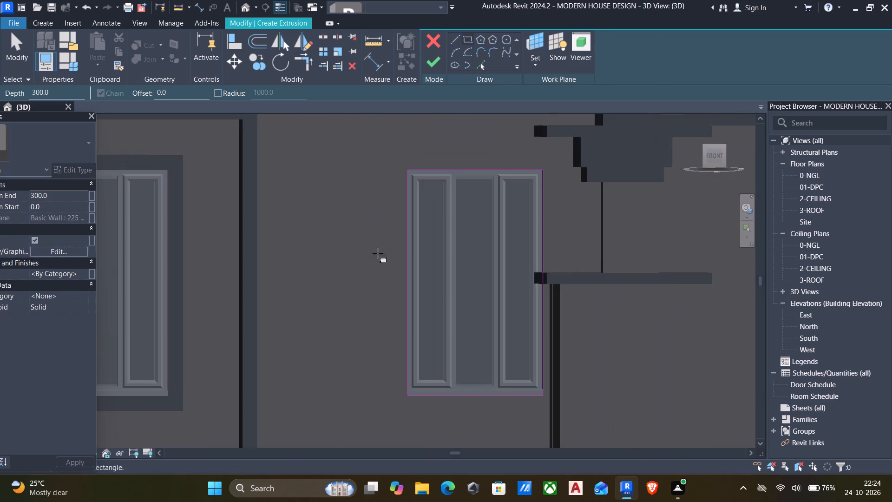
key("Tab")
key("Tab")
key("Tab")
key("Tab")
key("Tab")
key("Tab")
key("Tab")
key("Tab")
key("Tab")
key("Tab")
key("Tab")
key("Tab")
key("Tab")
key("Tab")
key("Tab")
key("Tab")
key("Tab")
key("Tab")
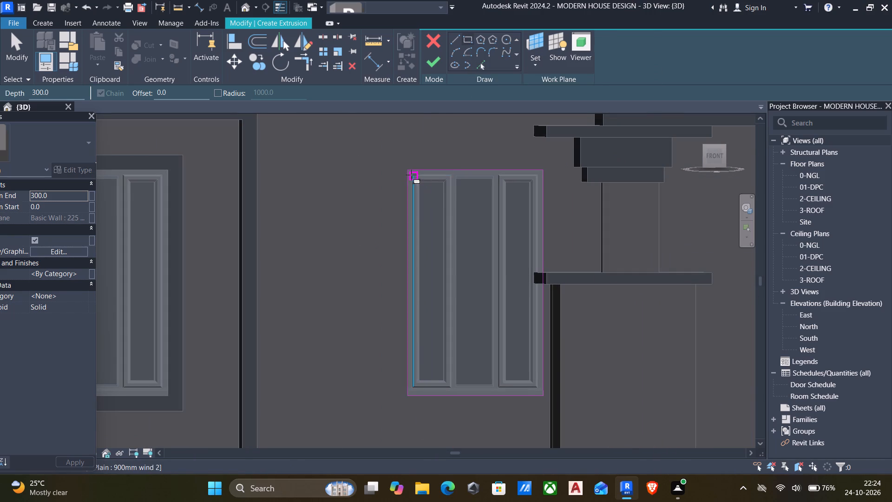
left_click(256, 40)
key("Tab")
key("Tab")
key("Tab")
key("Tab")
key("Tab")
key("Tab")
key("Tab")
key("Tab")
key("Tab")
key("Tab")
key("Tab")
key("Tab")
key("Tab")
key("Tab")
key("Tab")
key("Tab")
key("Tab")
key("Tab")
key("Tab")
key("Tab")
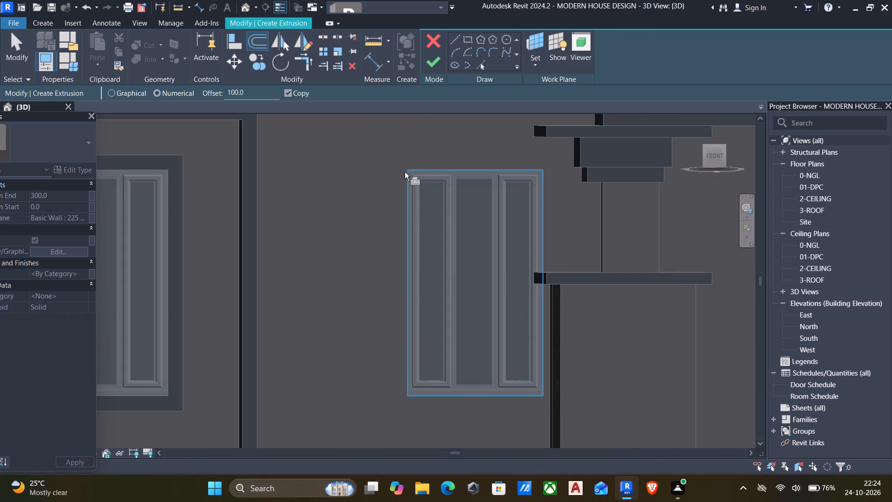
left_click(405, 172)
scroll(350, 254, "down", 3)
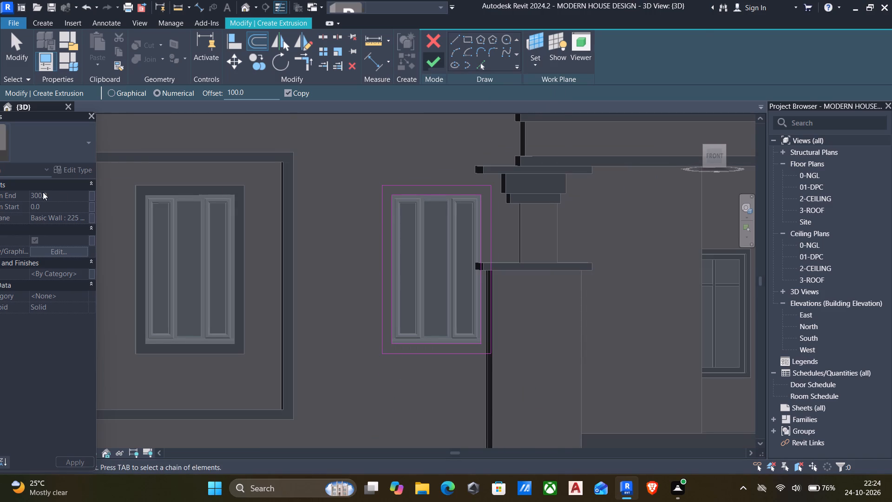
Finish the second window surround's extrusion sketch and set its extrusion end to 50 mm.
left_click(63, 195)
left_click(435, 68)
left_click(73, 192)
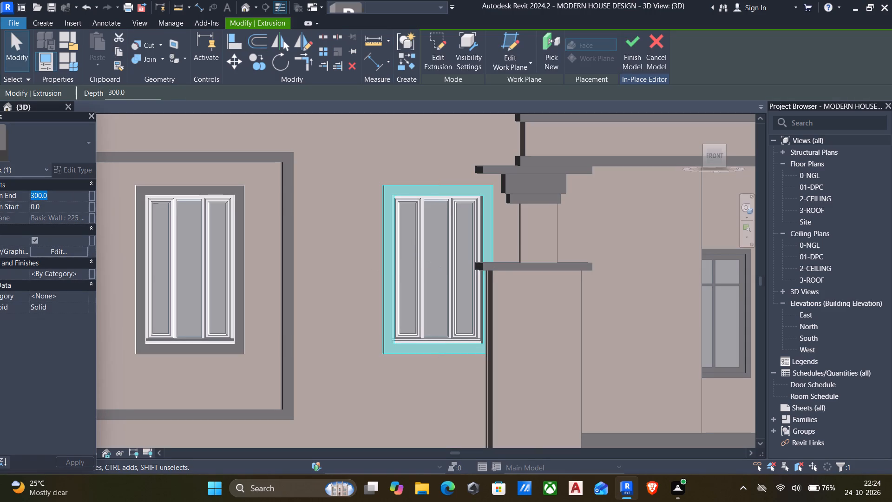
type("50")
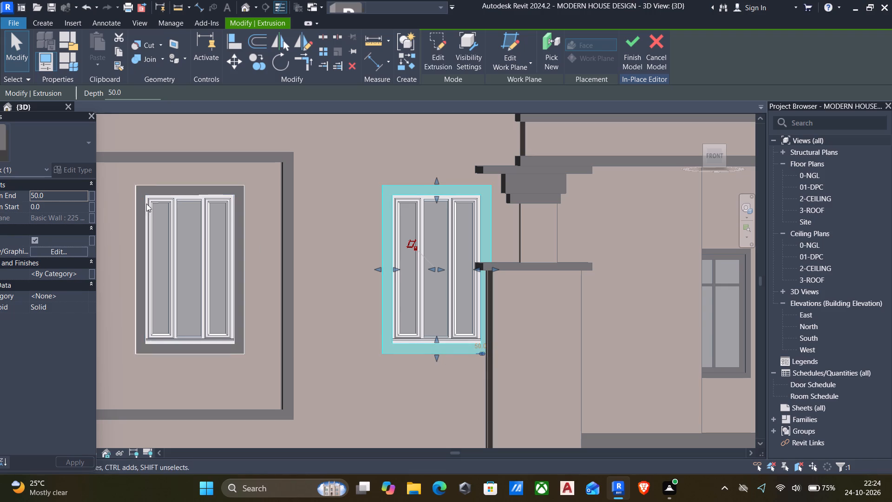
Start another extrusion with the porch wall face around the entrance door and small casement window as its work plane.
left_click(44, 22)
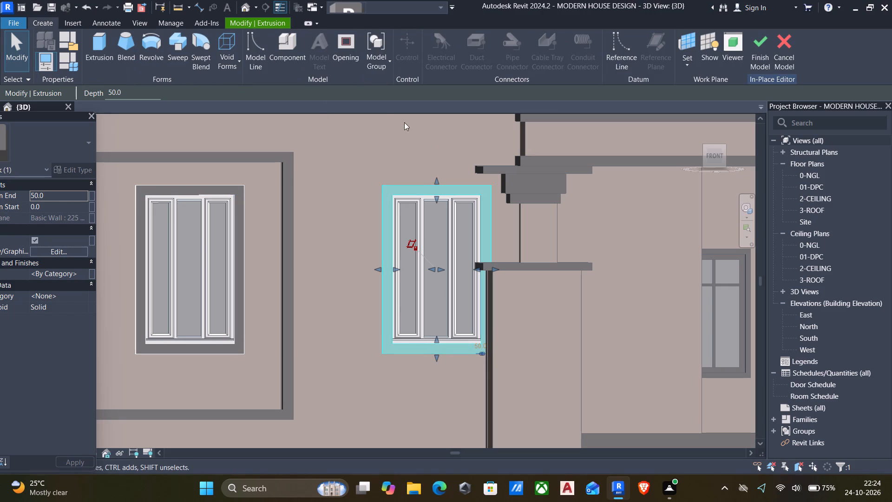
left_click(102, 46)
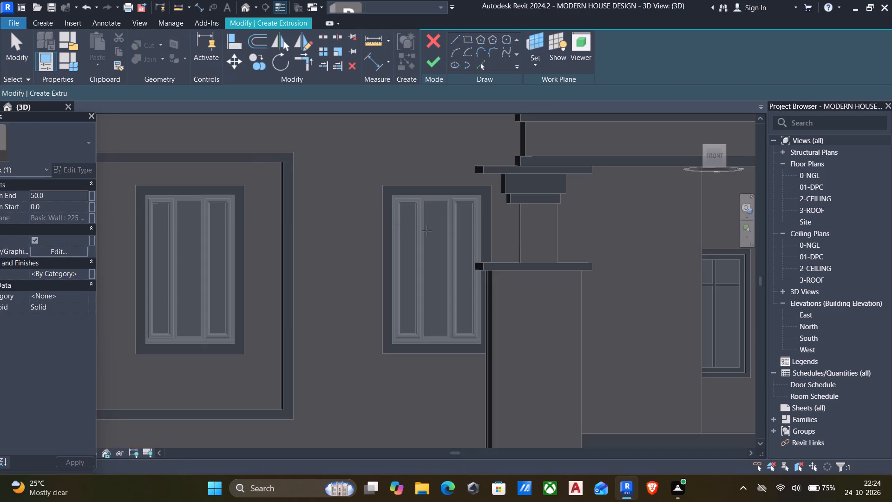
scroll(466, 251, "down", 2)
middle_click_drag(478, 286, 360, 257)
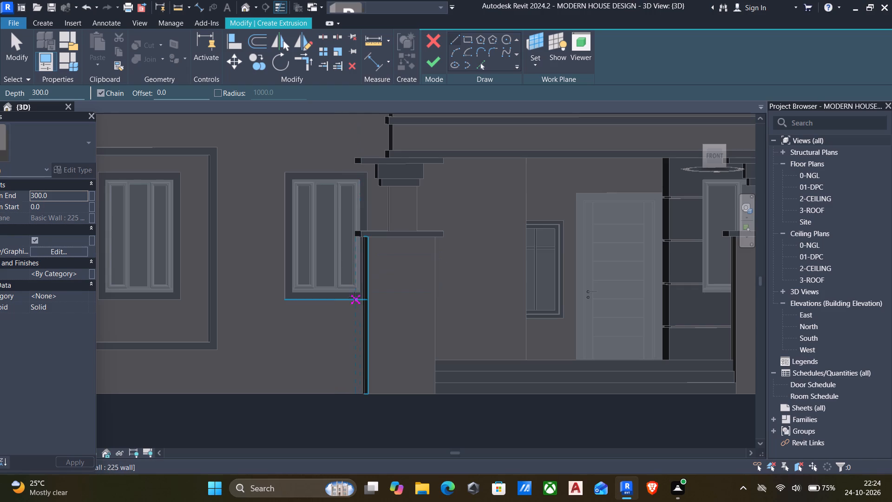
scroll(272, 311, "down", 2)
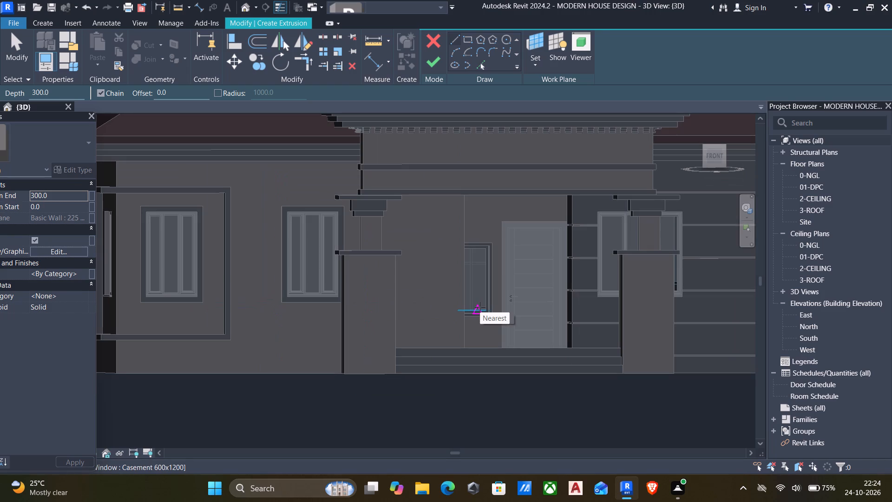
middle_click_drag(480, 307, 462, 321, "shift")
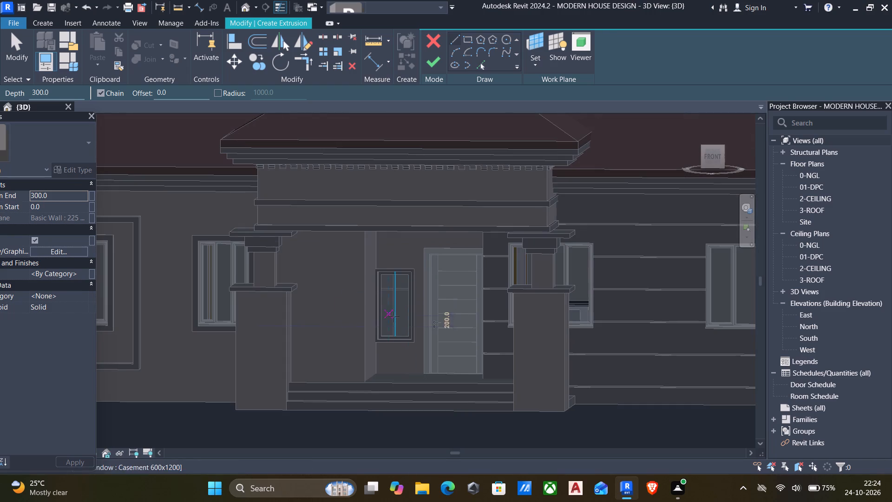
left_click(533, 66)
left_click(564, 106)
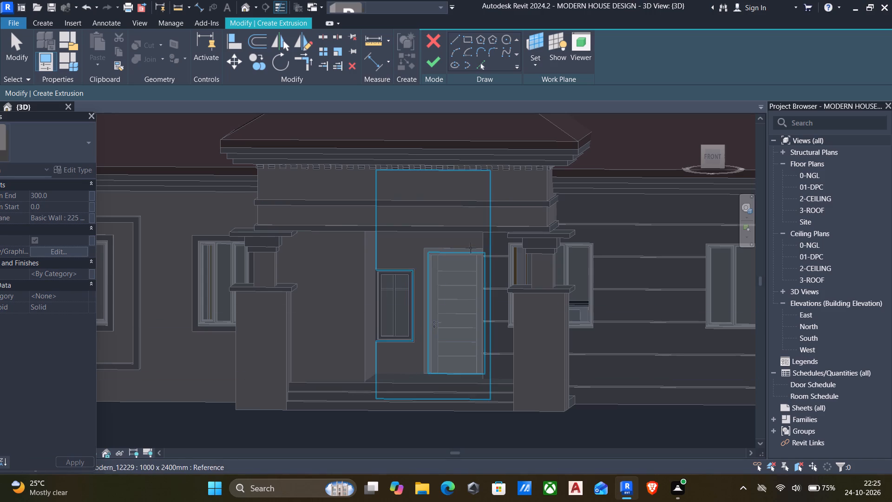
left_click(416, 323)
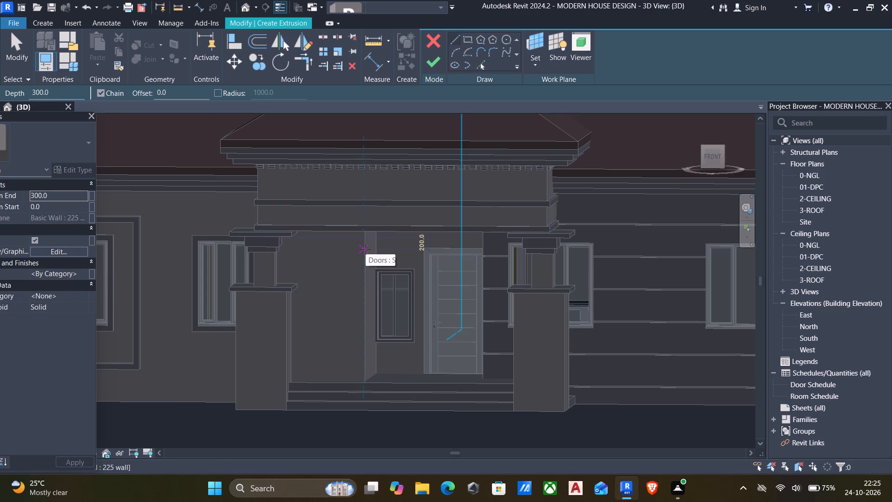
Sketch a rectangle about 675 by 1300 mm tracing the outer edges of the small casement window beside the entrance door.
scroll(388, 291, "up", 3)
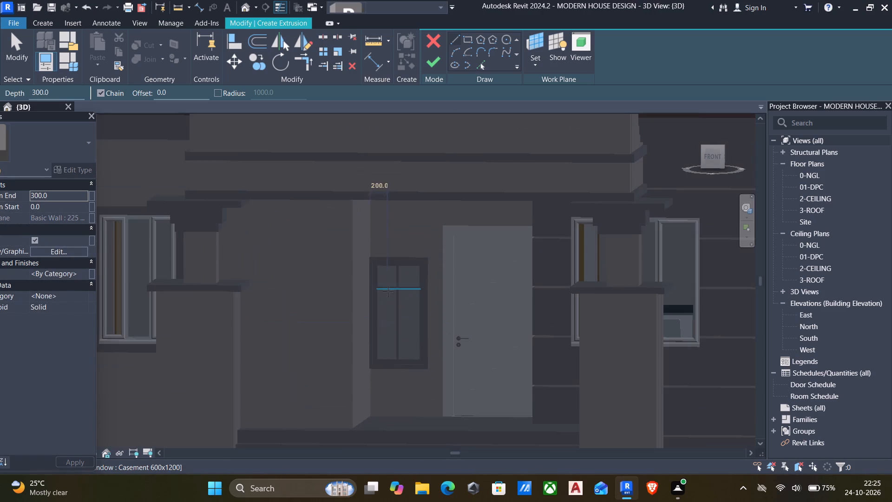
left_click(466, 39)
scroll(374, 265, "up", 3)
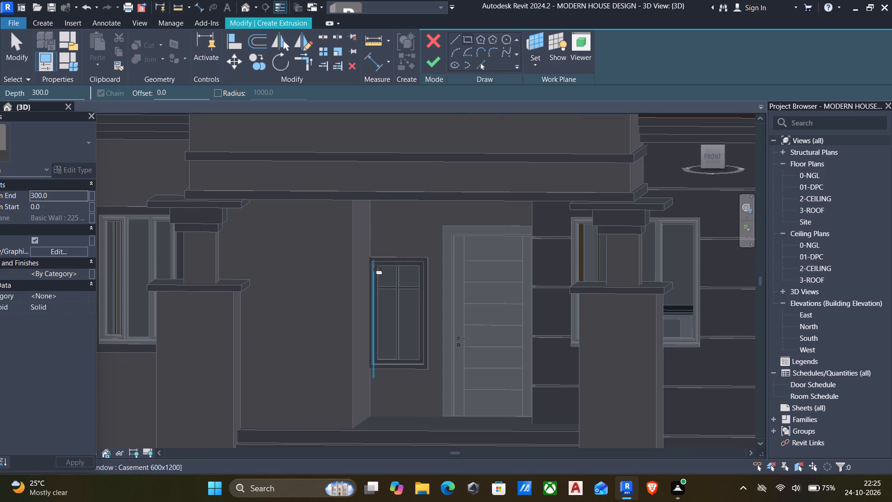
scroll(374, 266, "up", 6)
left_click(362, 239)
scroll(413, 337, "down", 1)
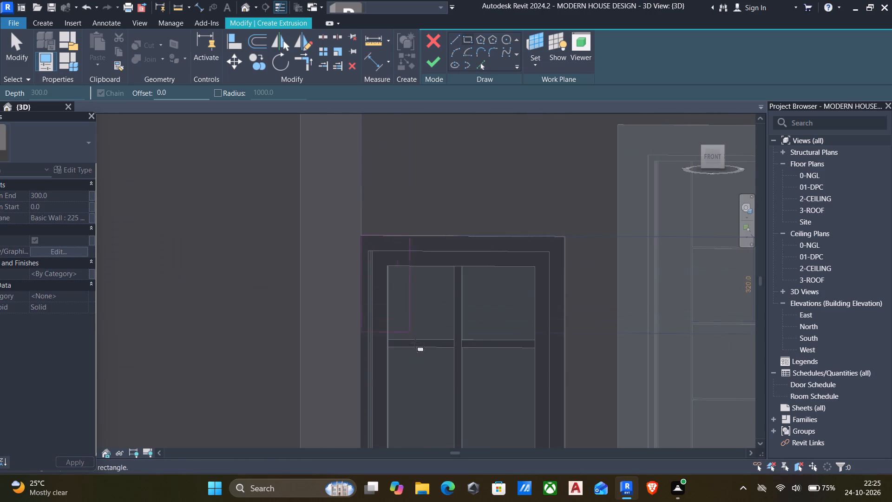
scroll(415, 343, "down", 1)
middle_click_drag(419, 350, 421, 296)
middle_click_drag(449, 363, 458, 216)
scroll(502, 366, "up", 3)
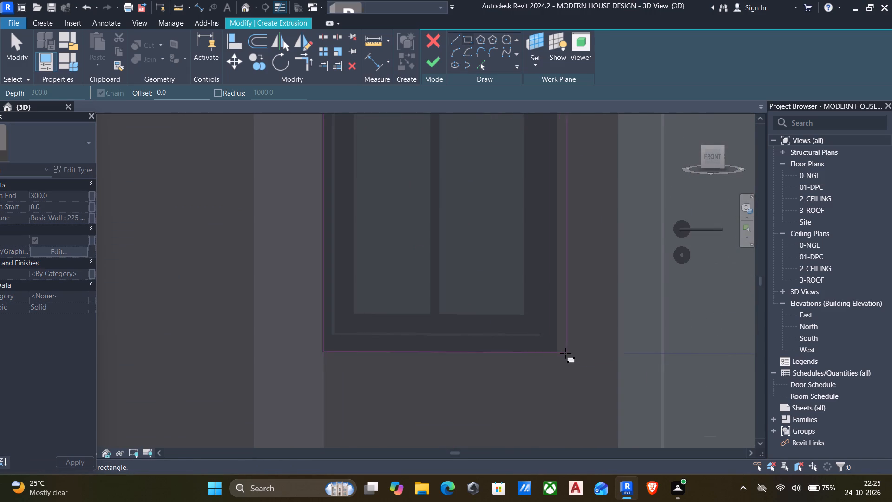
left_click(563, 353)
scroll(483, 344, "down", 6)
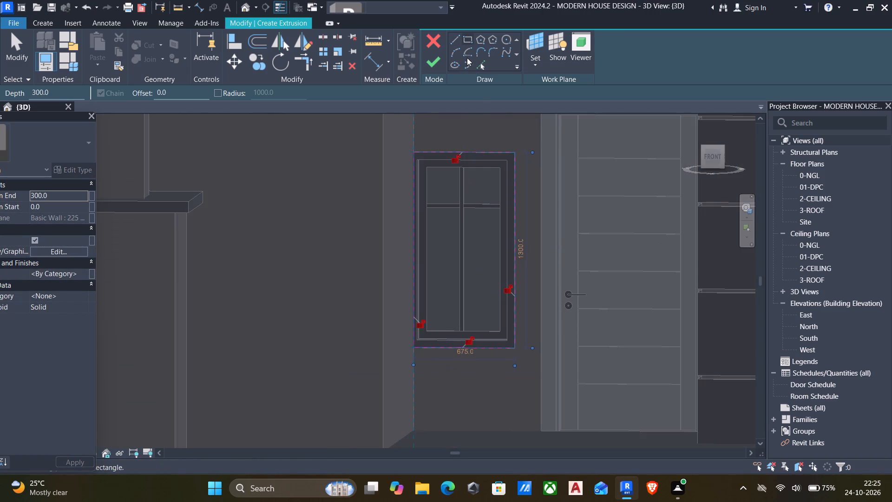
Offset copies of the rectangle's top, bottom and door-side lines outward by 100 mm to form the surround's outer boundary.
left_click(258, 36)
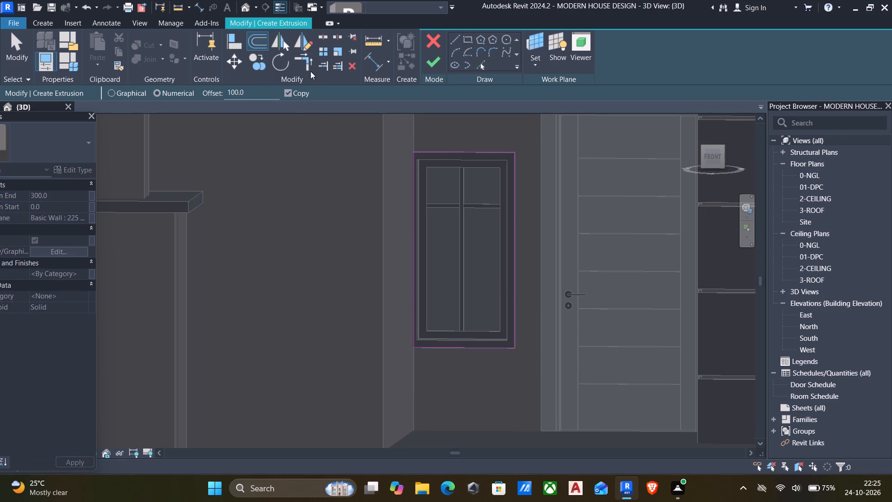
key("Tab")
key("Tab")
key("Tab")
key("Tab")
key("Tab")
key("Tab")
key("Tab")
key("Tab")
key("Tab")
key("Tab")
key("Tab")
key("Tab")
key("Tab")
key("Tab")
key("Tab")
key("Tab")
key("Tab")
key("Tab")
key("Tab")
key("Tab")
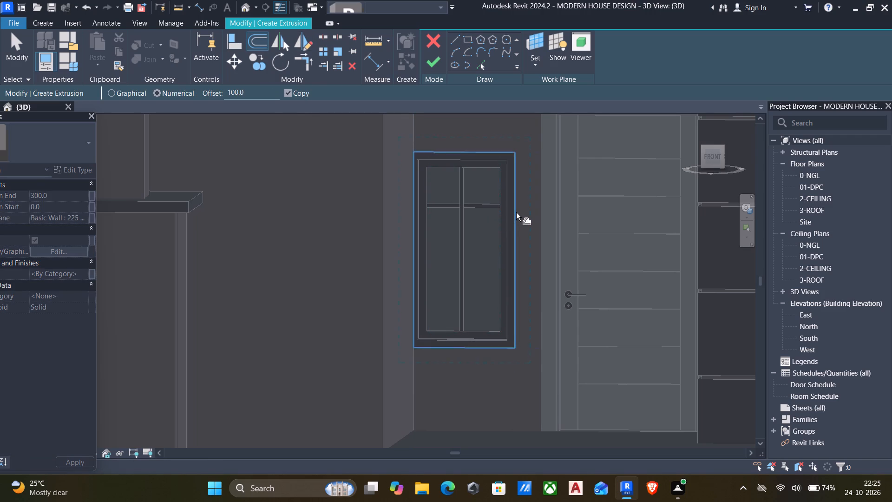
left_click(516, 212)
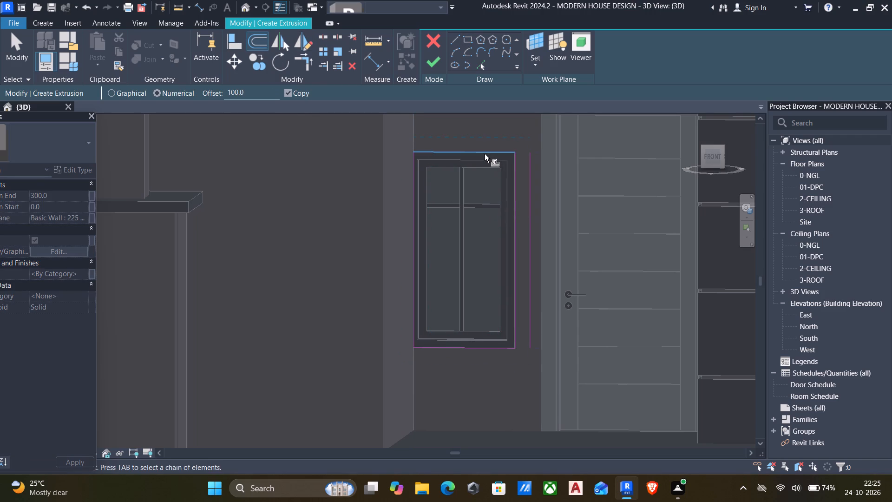
left_click(484, 153)
left_click(463, 344)
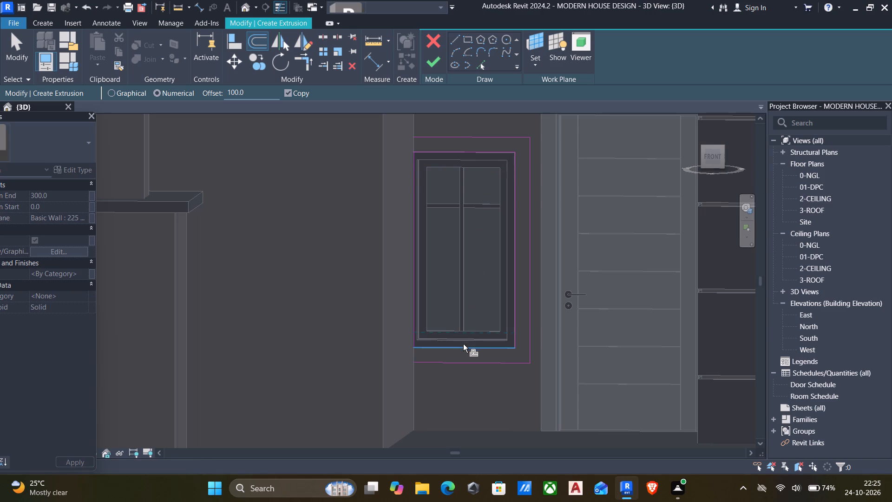
key("Escape")
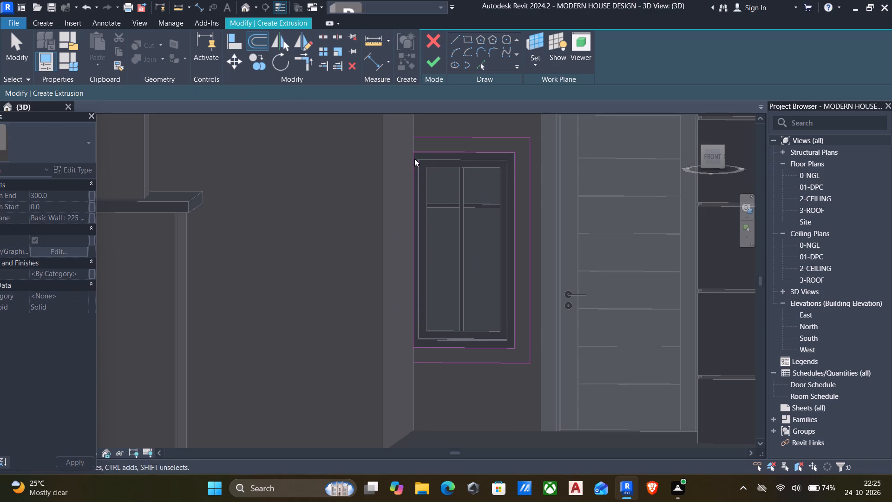
Delete the rectangle's vertical sketch line that runs along the porch wall corner.
scroll(411, 151, "up", 4)
key("Escape")
left_click(412, 172)
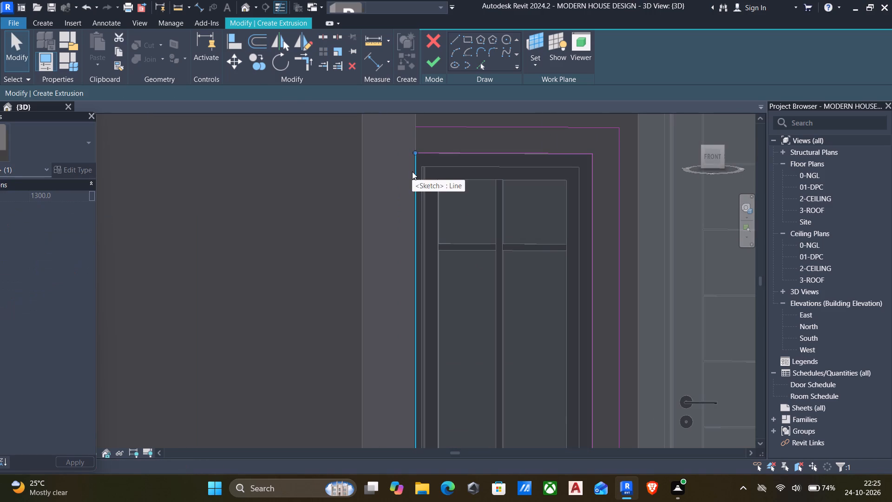
key("Delete")
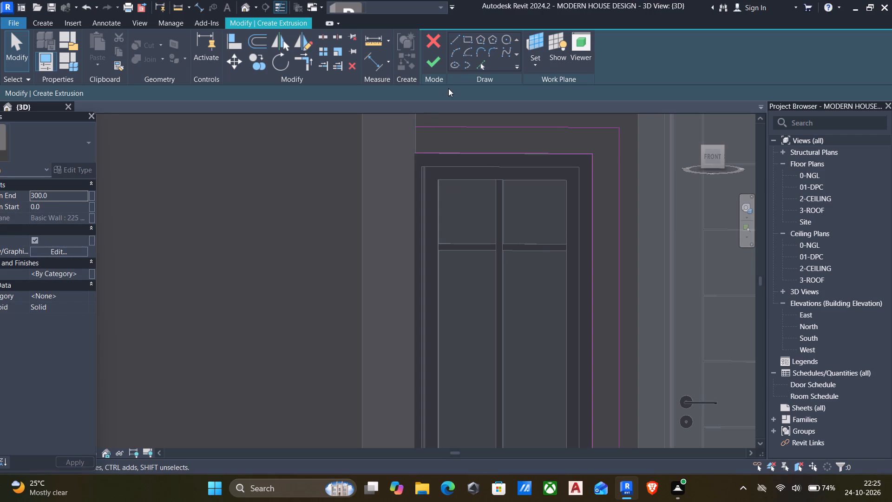
Draw two 100 mm vertical lines at the wall corner, closing the upper and lower gaps between the inner and outer boundaries.
left_click(455, 40)
scroll(455, 159, "up", 5)
middle_click_drag(447, 164, 439, 285)
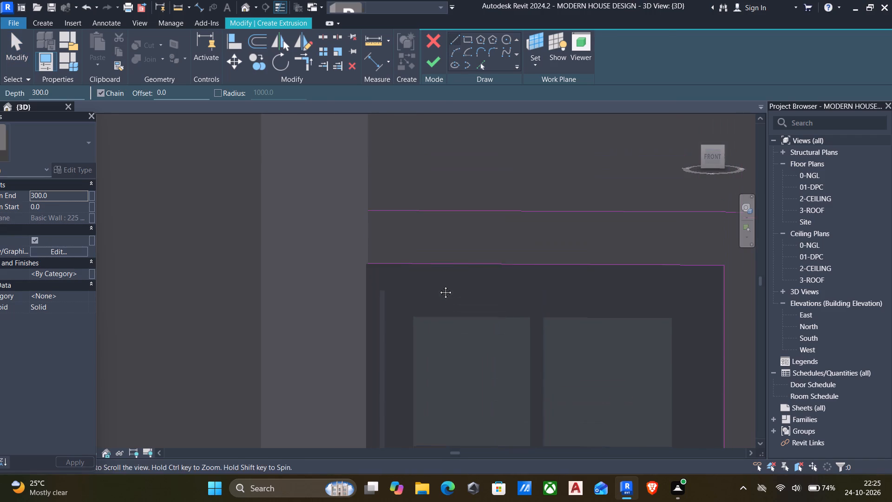
middle_click_drag(439, 285, 439, 286)
left_click(367, 221)
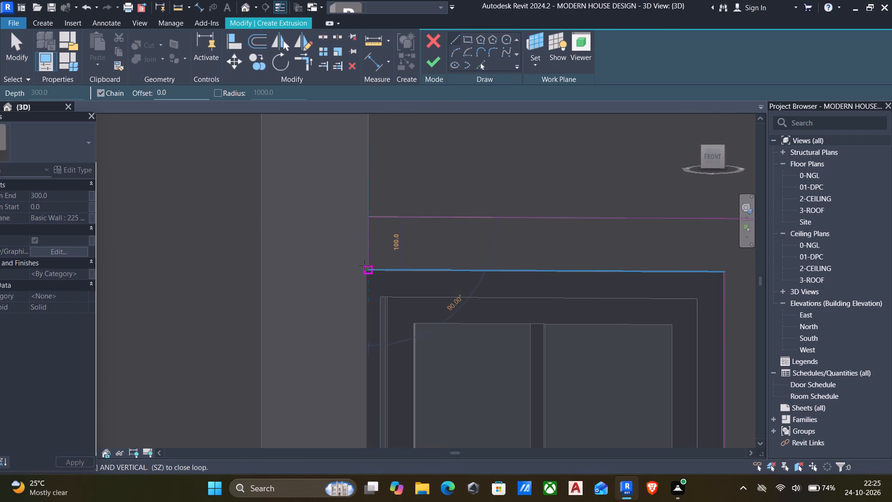
left_click(364, 268)
scroll(365, 299, "down", 6)
middle_click_drag(372, 319, 408, 160)
scroll(408, 159, "up", 1)
scroll(422, 379, "up", 1)
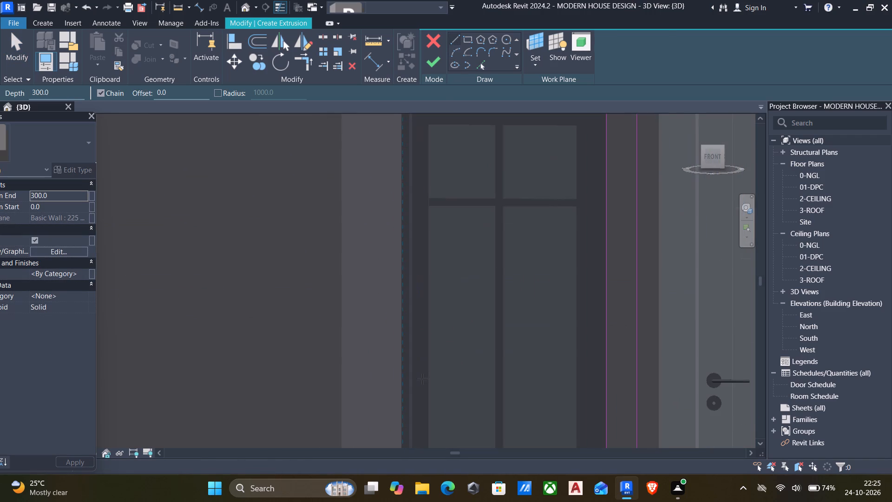
middle_click_drag(422, 378, 423, 233)
scroll(422, 184, "up", 1)
left_click_drag(400, 399, 402, 394)
left_click(402, 368)
key("Escape")
scroll(418, 349, "down", 1)
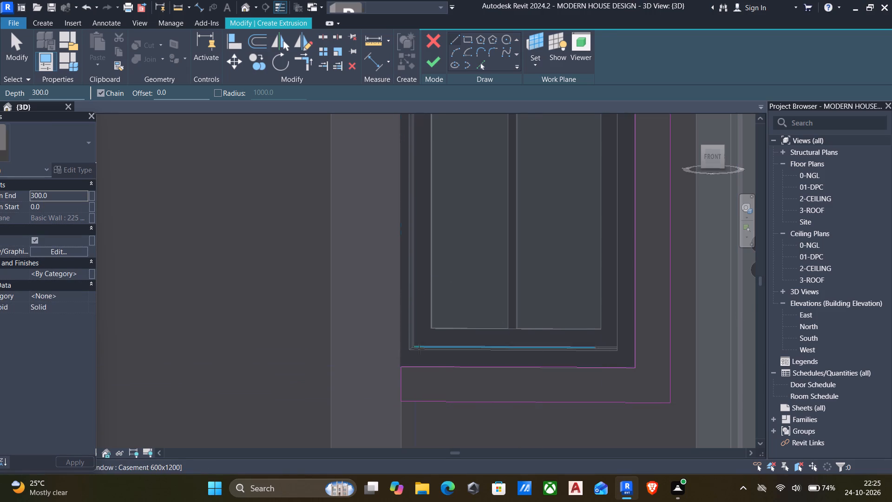
scroll(419, 349, "down", 5)
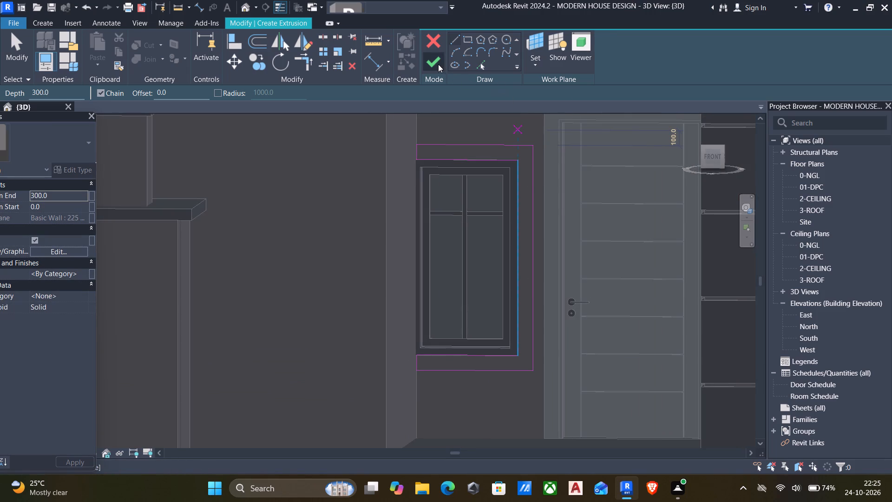
Finish the small casement window surround's sketch and set its extrusion end to 50 mm.
left_click(438, 64)
scroll(437, 232, "down", 3)
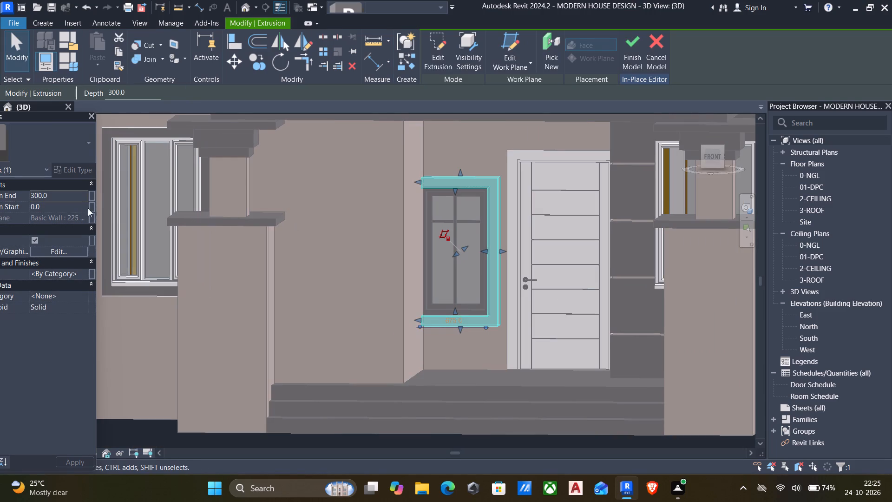
left_click(82, 195)
key("7")
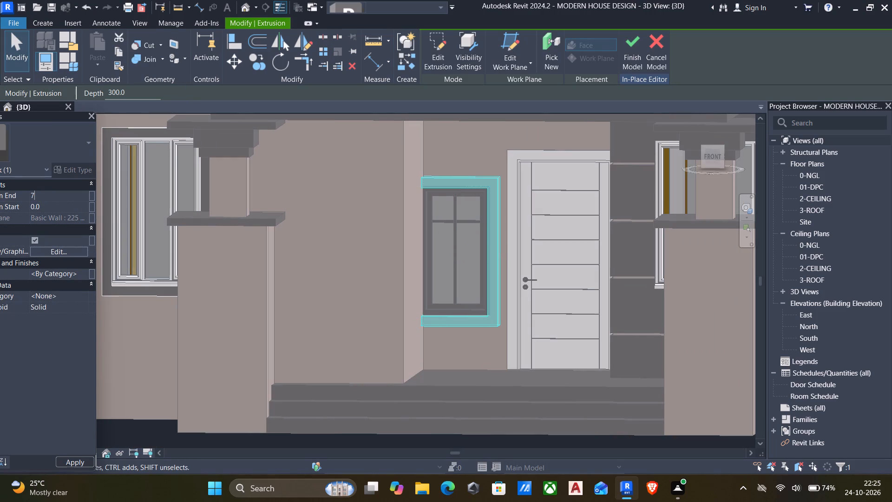
key("BackSpace")
key("5")
key("0")
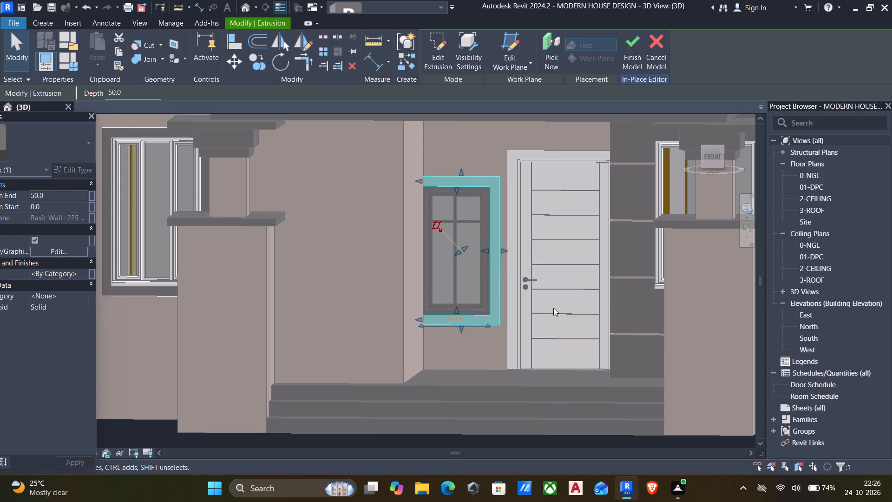
Start another extrusion in the Left view with the framed bedroom corner's side wall face as its work plane.
scroll(543, 319, "down", 7)
middle_click_drag(545, 310, 509, 324, "shift")
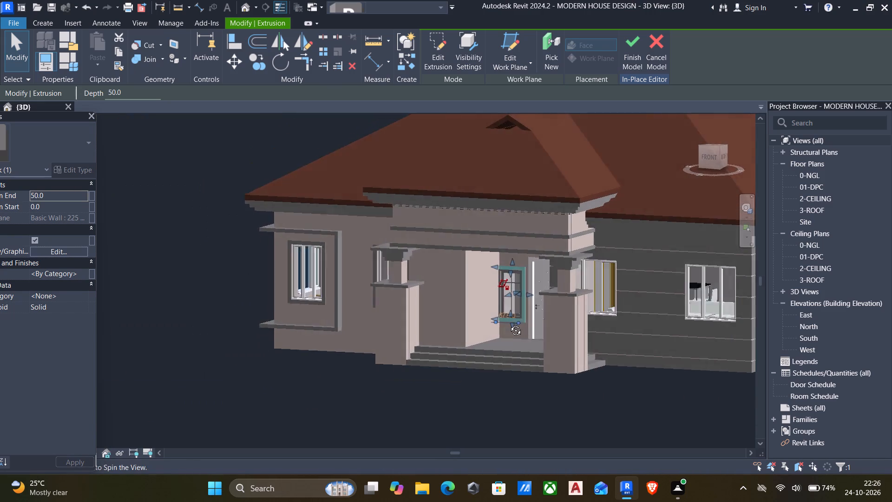
middle_click_drag(509, 324, 467, 350, "shift")
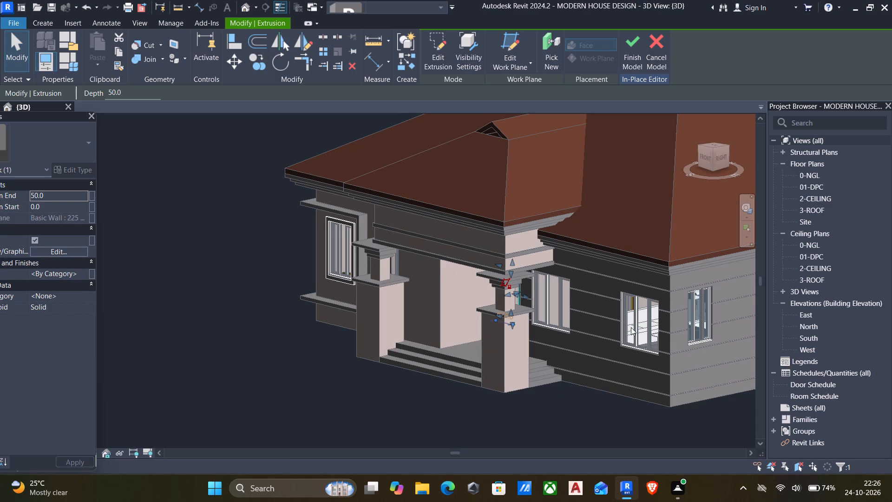
scroll(568, 314, "down", 1)
middle_click_drag(619, 338, 676, 343, "shift")
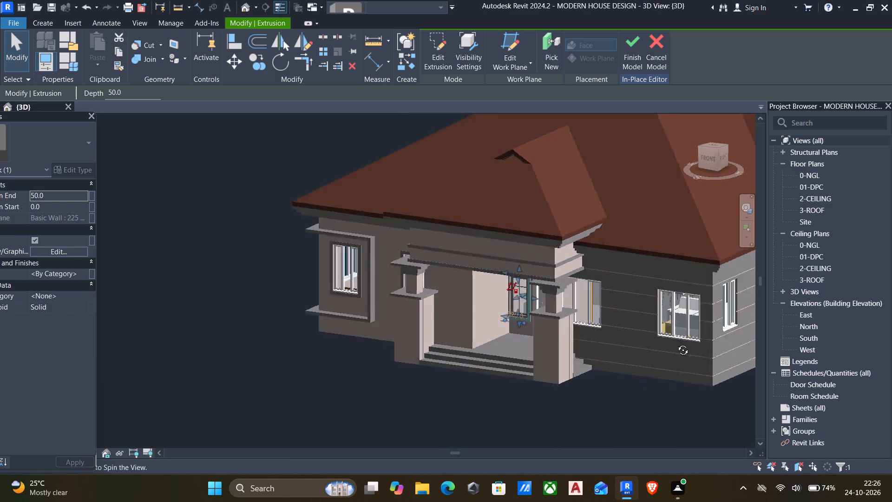
middle_click_drag(676, 343, 844, 326, "shift")
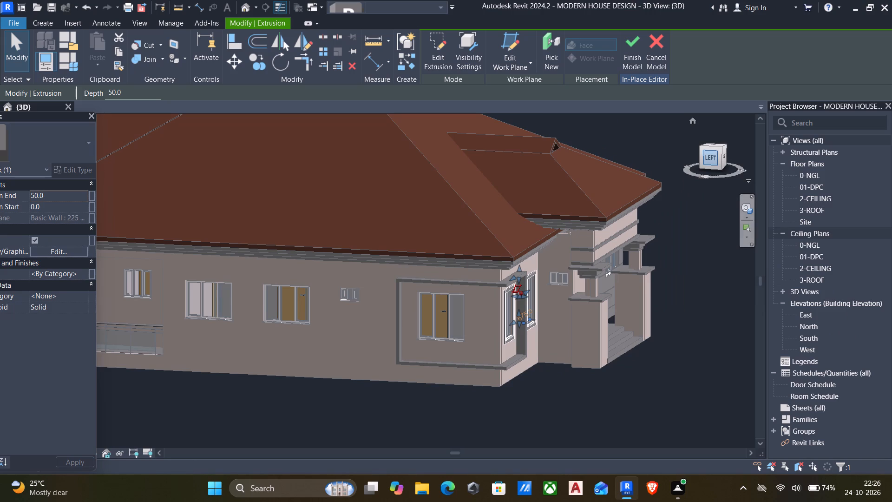
left_click(709, 156)
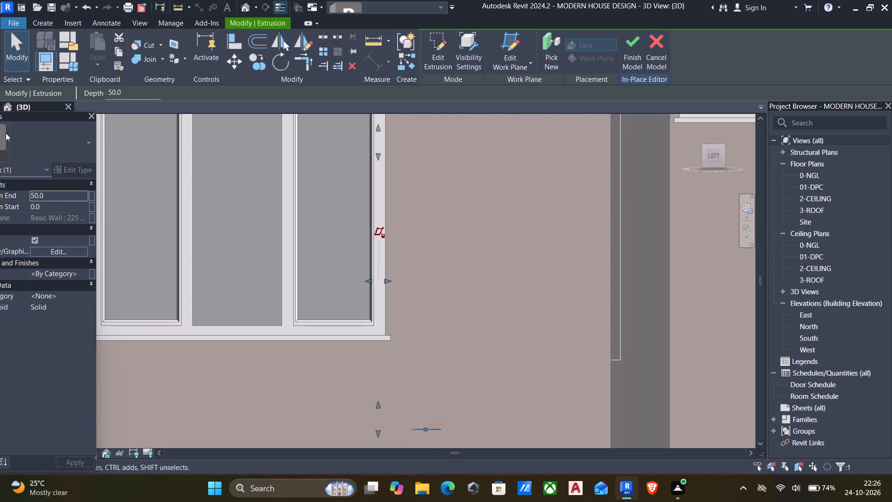
left_click(45, 27)
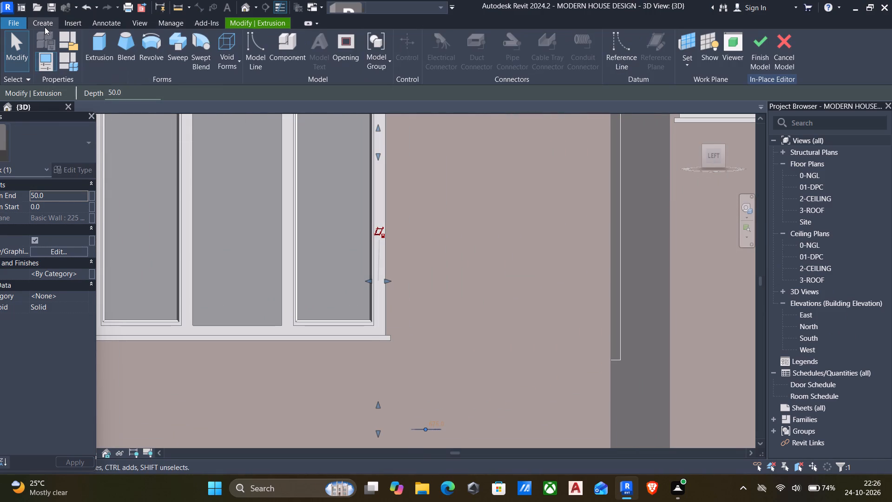
left_click(94, 47)
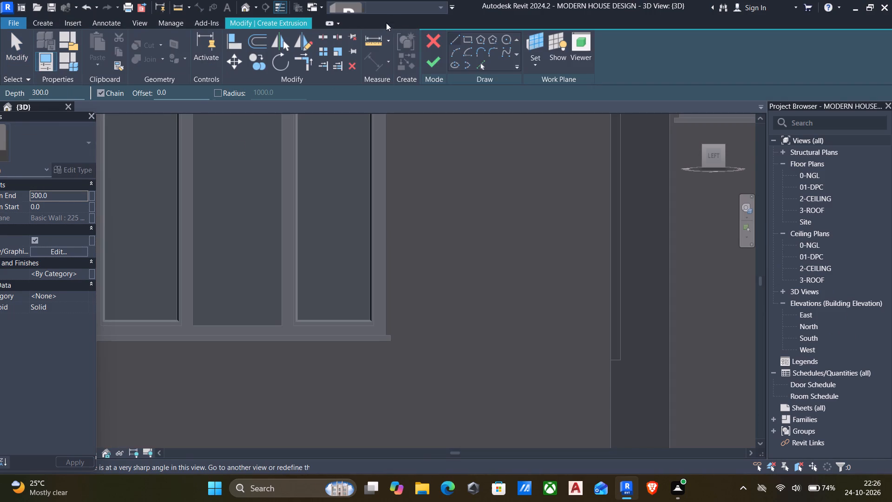
left_click(529, 69)
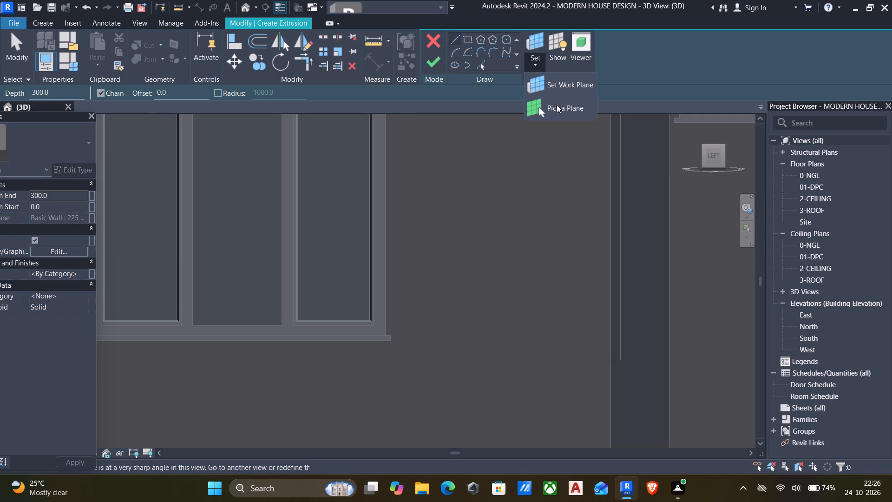
left_click(557, 105)
scroll(507, 185, "down", 7)
scroll(564, 355, "down", 2)
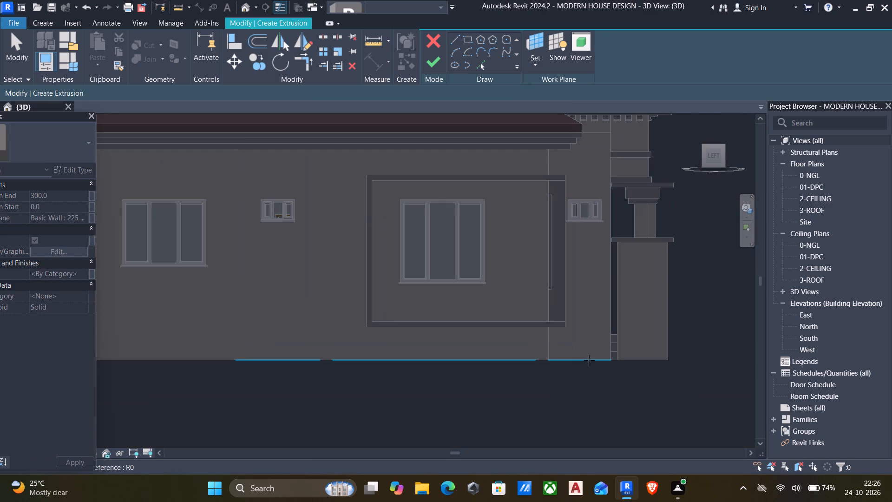
left_click(526, 358)
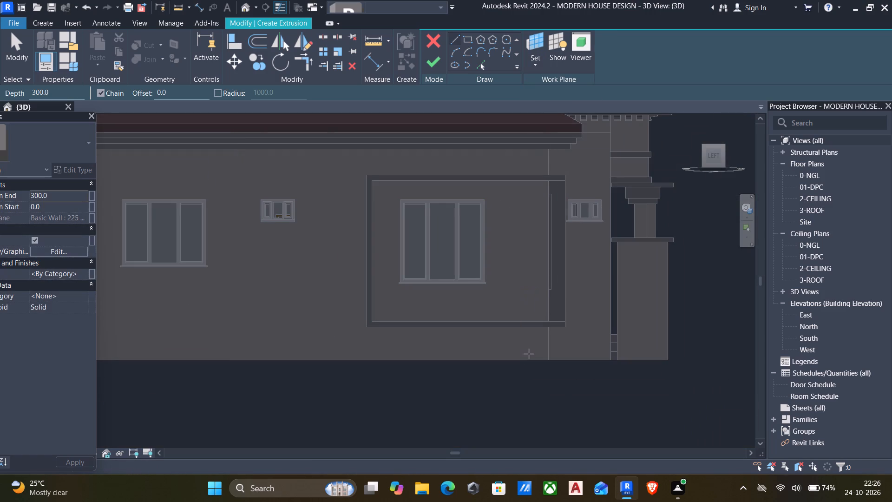
Sketch a rectangle about 1500 mm high tracing the outer edges of the three-panel window inside the bedroom corner frame.
left_click(466, 40)
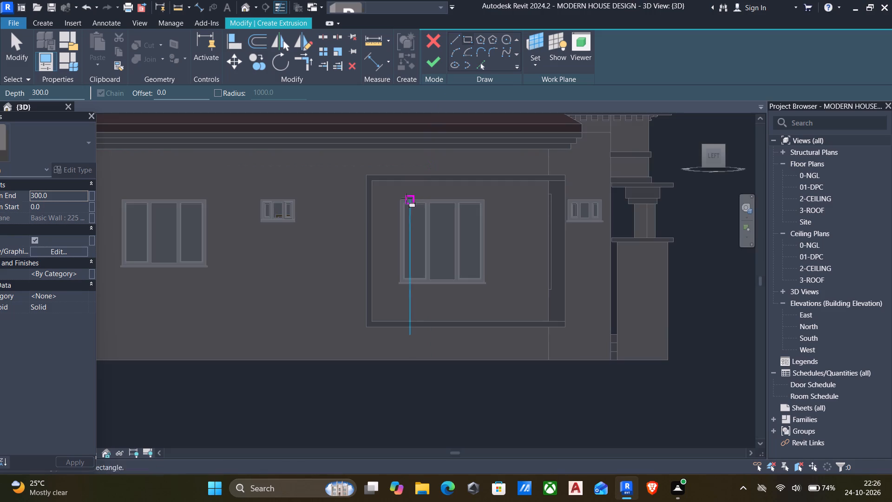
scroll(407, 198, "up", 8)
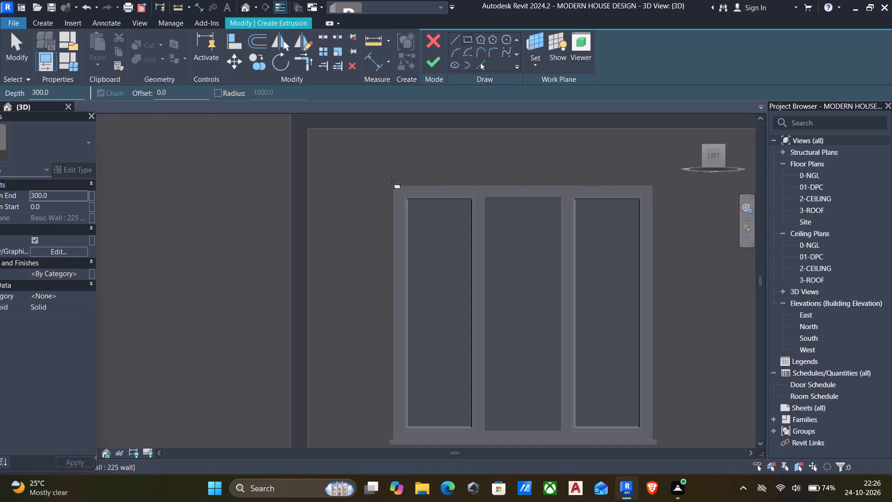
left_click(391, 185)
scroll(550, 311, "down", 5)
middle_click_drag(551, 314, 552, 273)
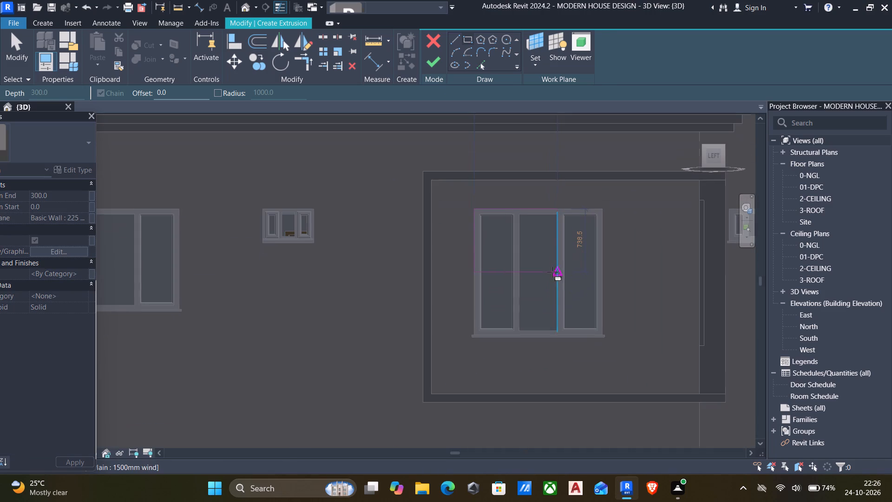
scroll(604, 340, "up", 10)
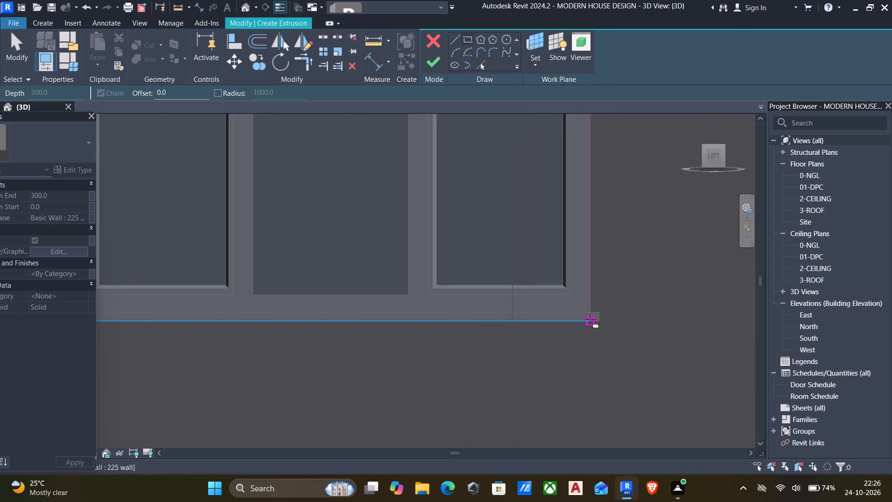
left_click(590, 319)
scroll(535, 311, "down", 4)
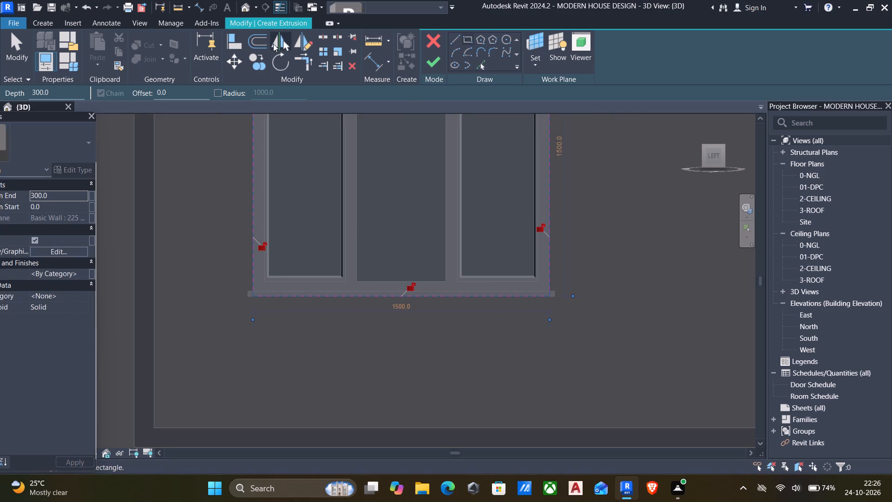
Offset the bedroom window's whole rectangle outward by 100 mm, keeping a copy, to form the surround's outer boundary.
left_click(262, 42)
scroll(225, 176, "down", 5)
middle_click_drag(229, 210, 286, 330)
scroll(286, 330, "up", 1)
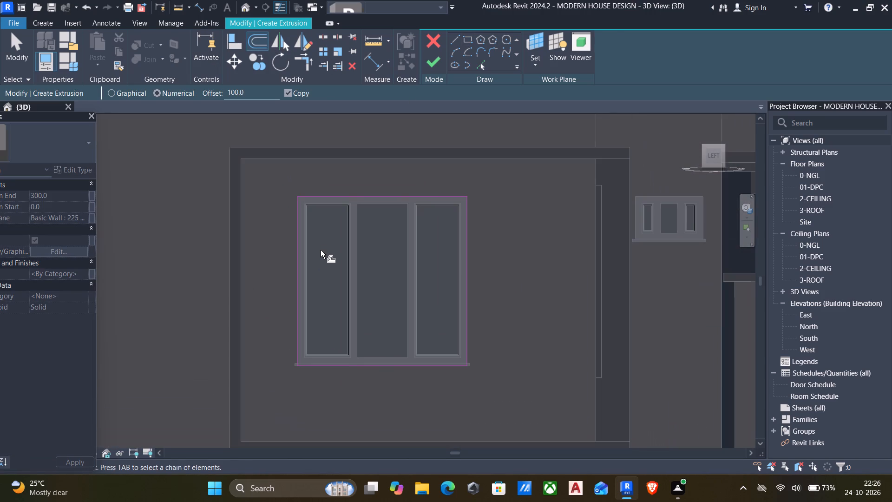
key("Tab")
key("Tab")
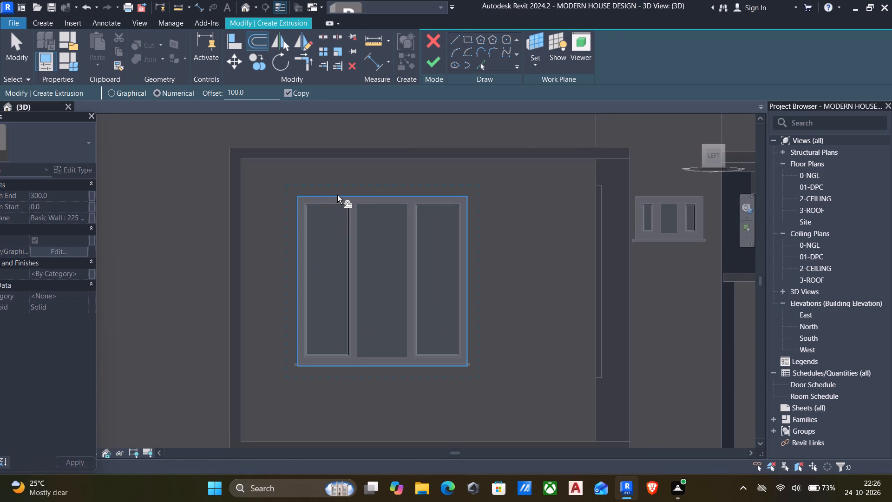
key("Tab")
key("Tab")
left_click(337, 195)
Sketch a rectangle about 1200 mm high tracing the outer edges of the three-panel window between the small window and the other three-panel window.
scroll(385, 283, "down", 1)
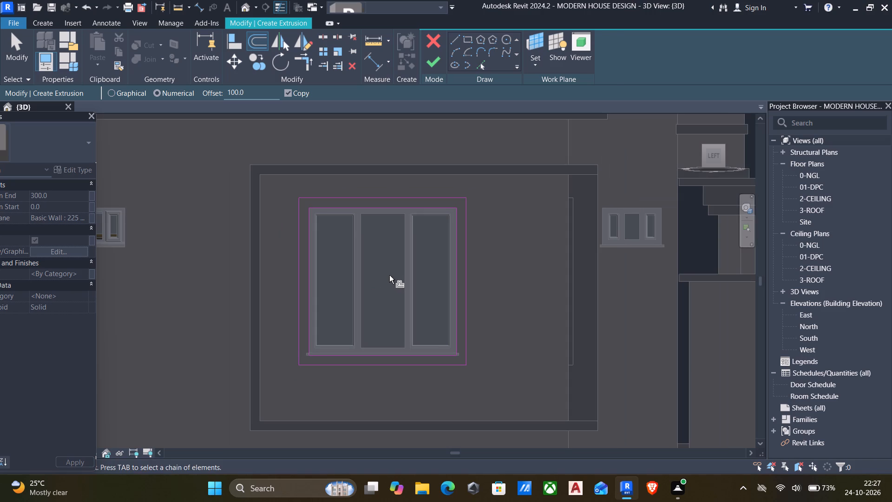
scroll(389, 275, "down", 6)
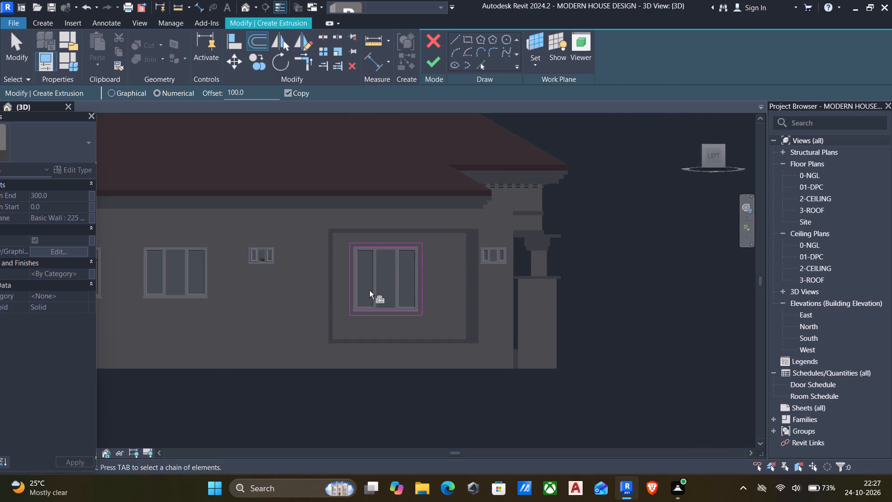
middle_click_drag(319, 312, 448, 313)
middle_click_drag(330, 305, 432, 319)
scroll(452, 322, "down", 5)
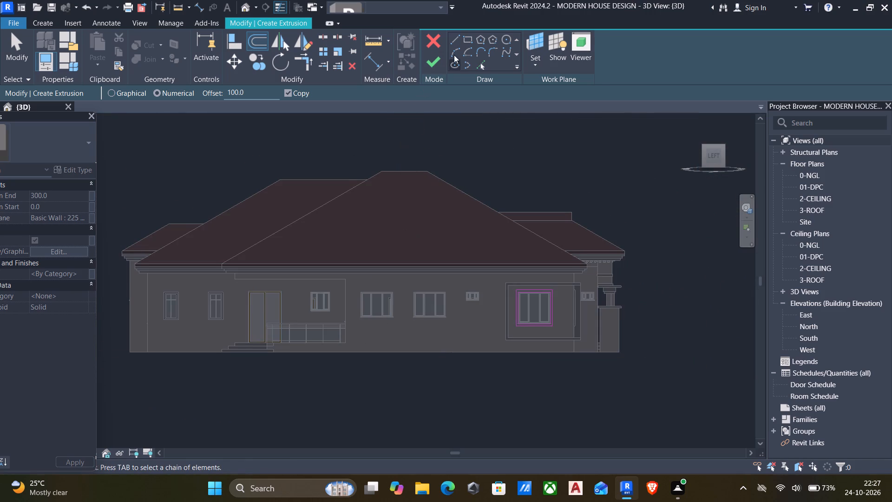
left_click(468, 41)
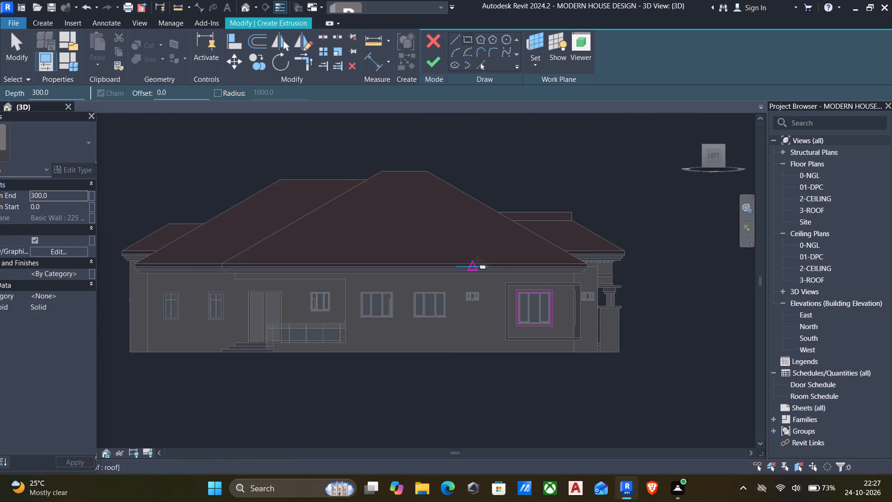
scroll(422, 304, "up", 16)
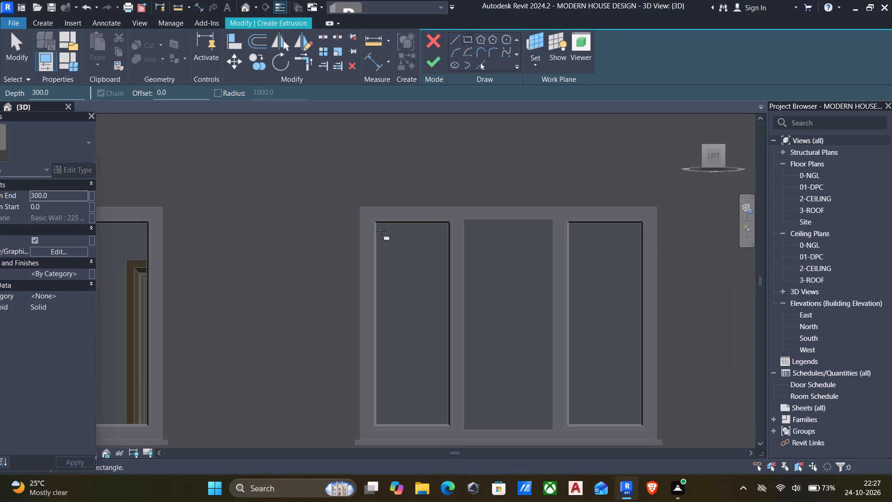
left_click(361, 208)
middle_click_drag(446, 319, 446, 256)
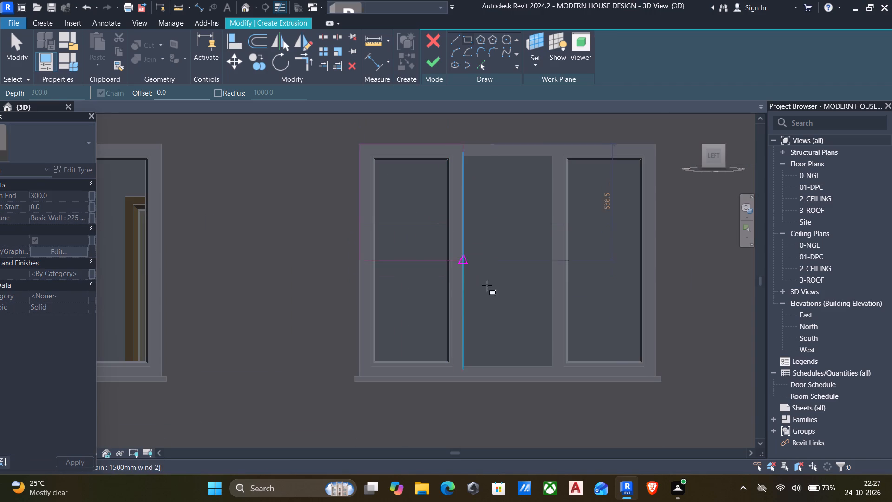
left_click(656, 383)
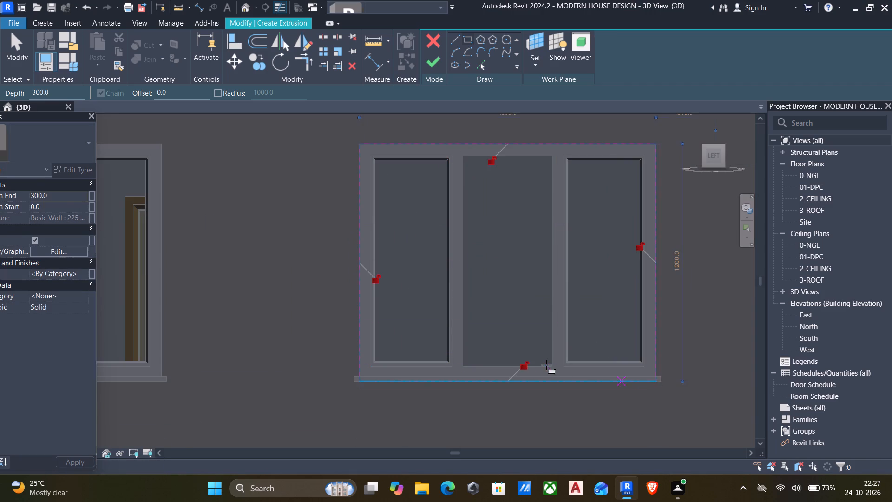
Sketch a rectangle about 1200 mm high tracing the outer edges of the three-panel window nearest the railed porch.
scroll(541, 365, "down", 6)
scroll(235, 278, "up", 10)
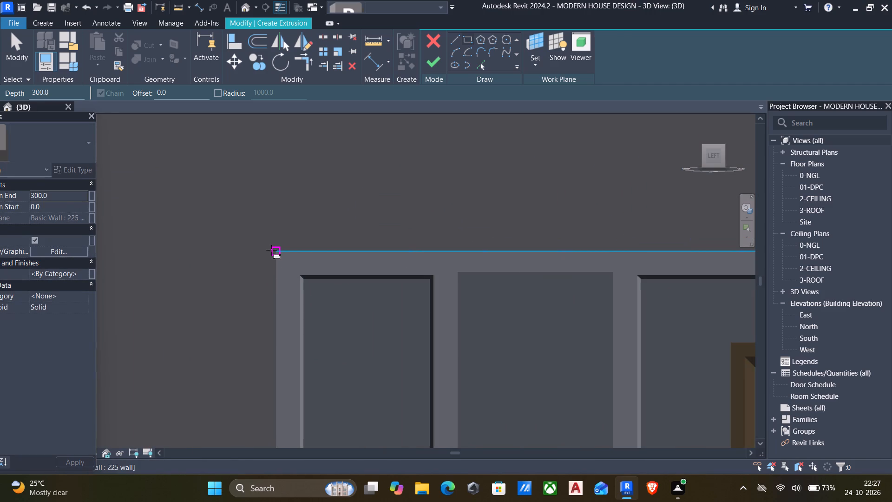
left_click(272, 250)
scroll(298, 294, "down", 6)
scroll(332, 331, "down", 5)
middle_click_drag(335, 340, 350, 284)
scroll(427, 328, "up", 10)
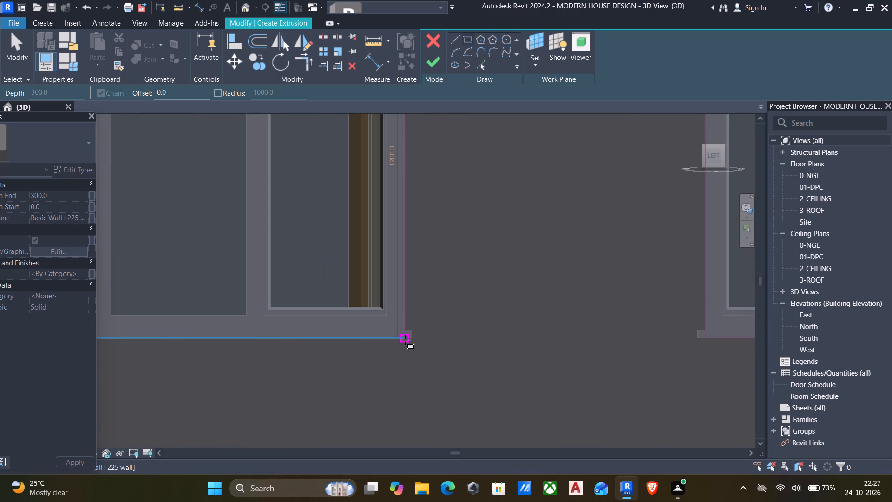
scroll(409, 339, "up", 5)
left_click(403, 339)
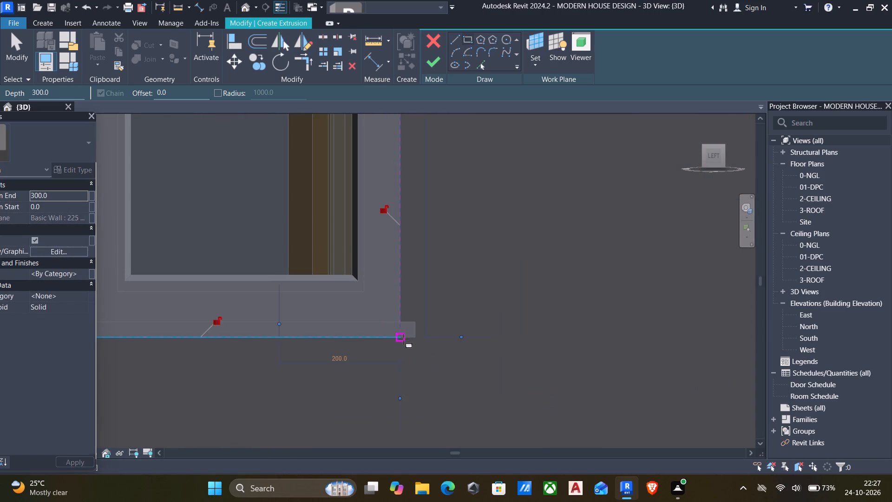
Offset the rectangles of the two 1200 mm high windows outward by 100 mm as copies, forming their outer boundaries.
scroll(403, 342, "down", 19)
middle_click_drag(342, 362, 371, 319)
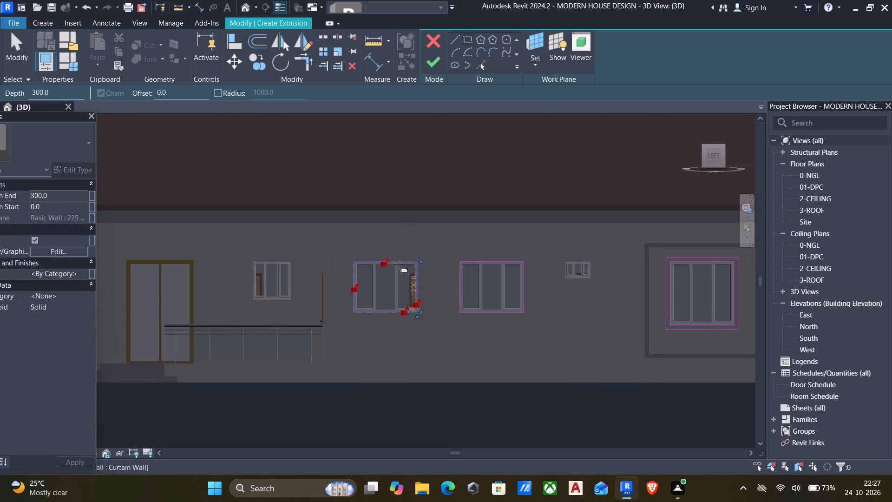
left_click(262, 42)
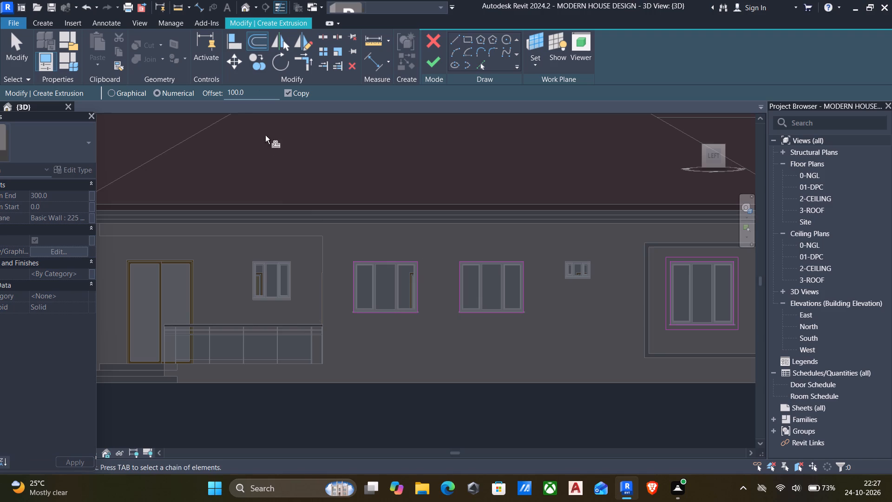
key("Tab")
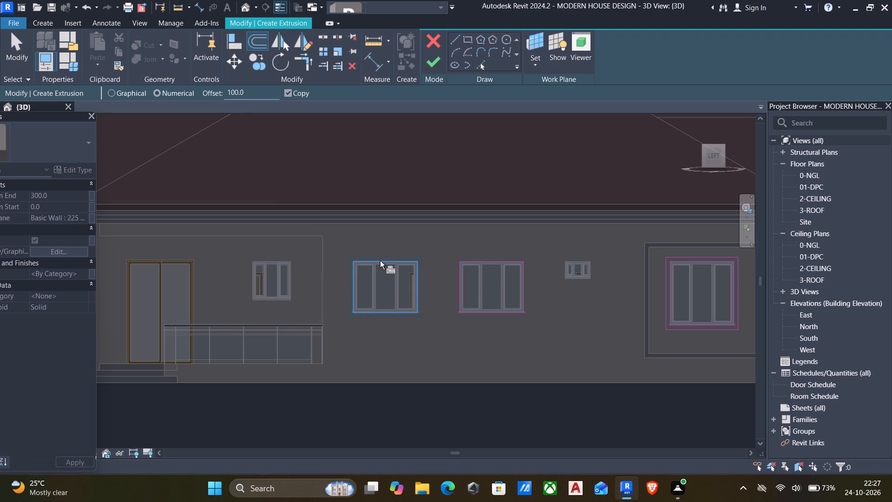
left_click(380, 261)
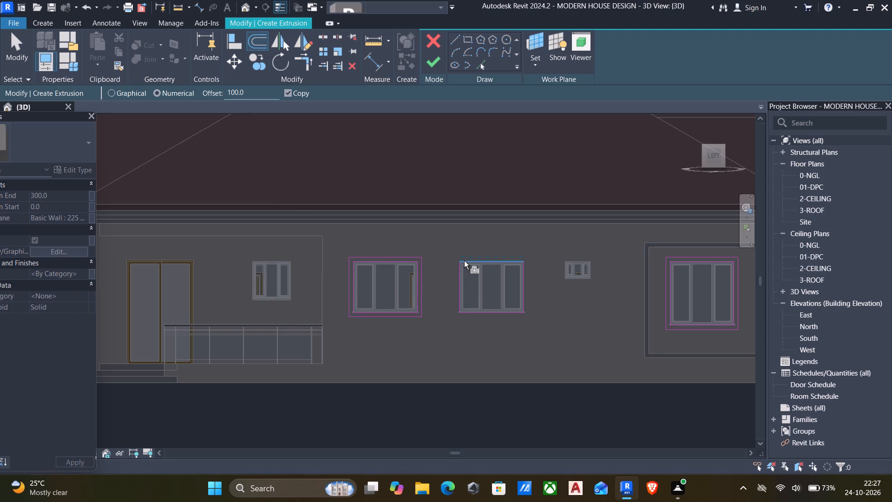
key("Tab")
left_click(467, 261)
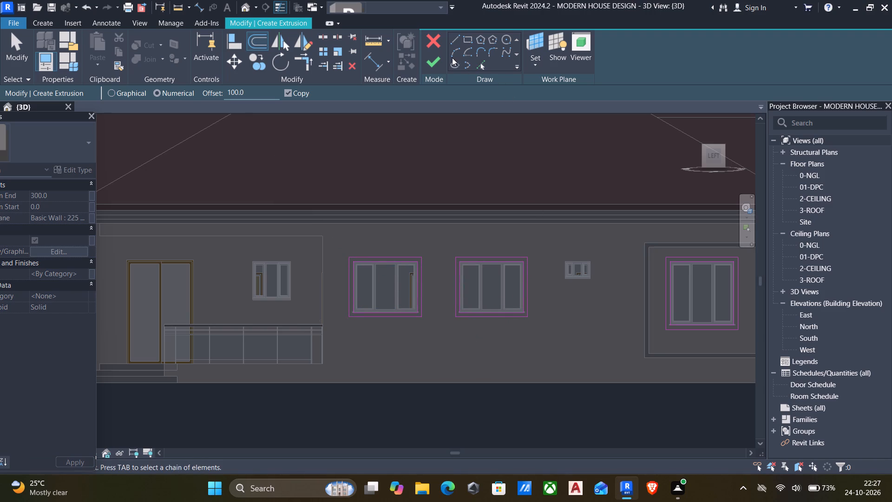
Sketch a 600 by 400 mm rectangle tracing the small window between the bedroom corner frame and the larger windows.
left_click(466, 43)
scroll(602, 278, "up", 5)
scroll(520, 250, "up", 10)
left_click(532, 219)
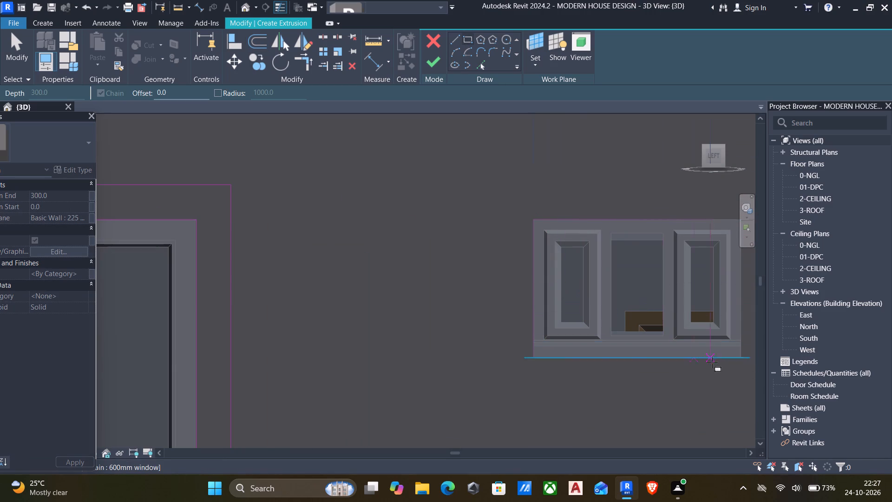
left_click(739, 362)
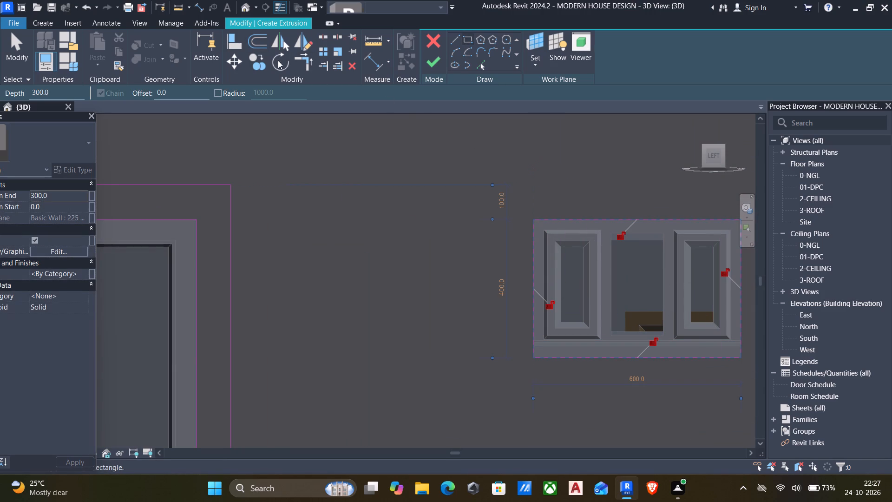
Offset the small window's whole rectangle outward by 100 mm, keeping a copy.
left_click(256, 41)
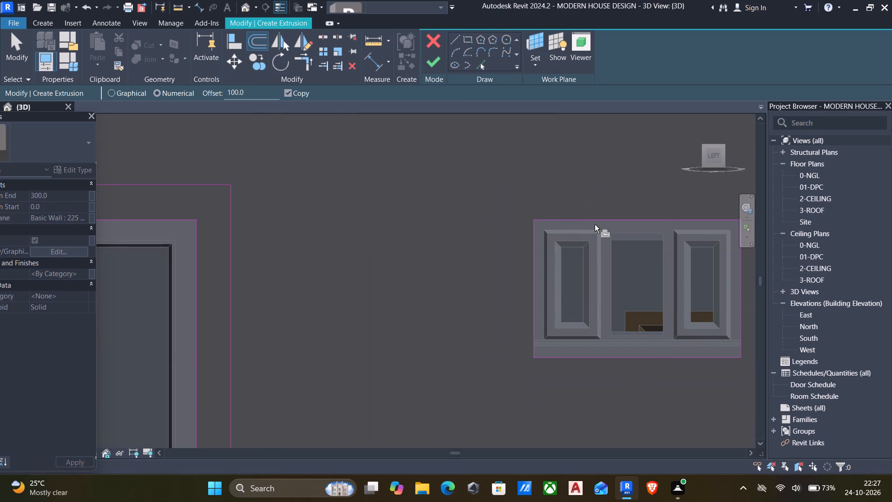
key("Tab")
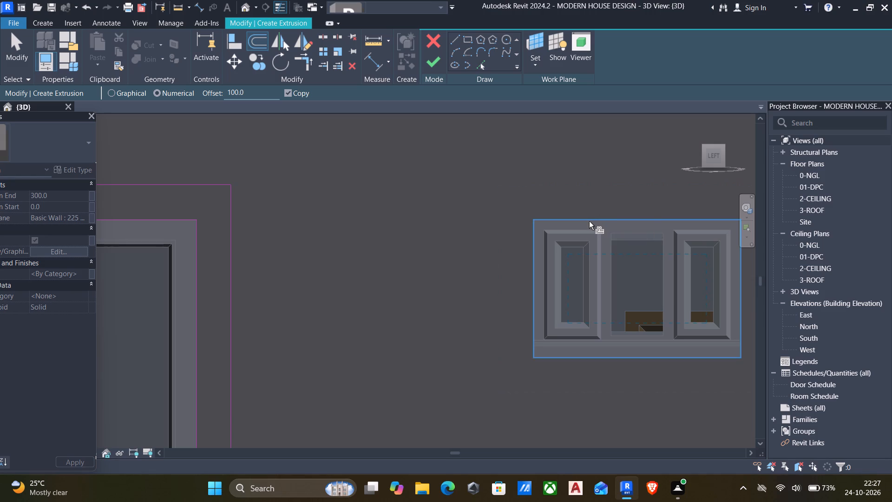
key("Tab")
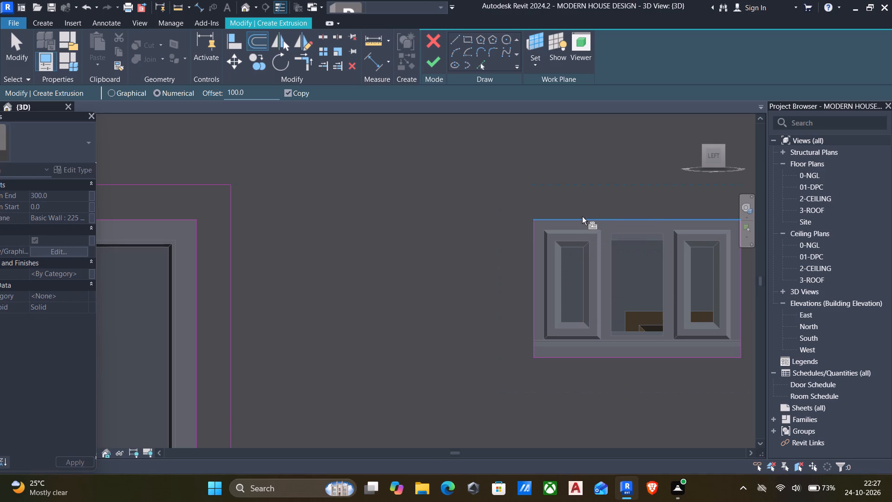
key("Tab")
scroll(582, 217, "down", 3)
left_click(582, 217)
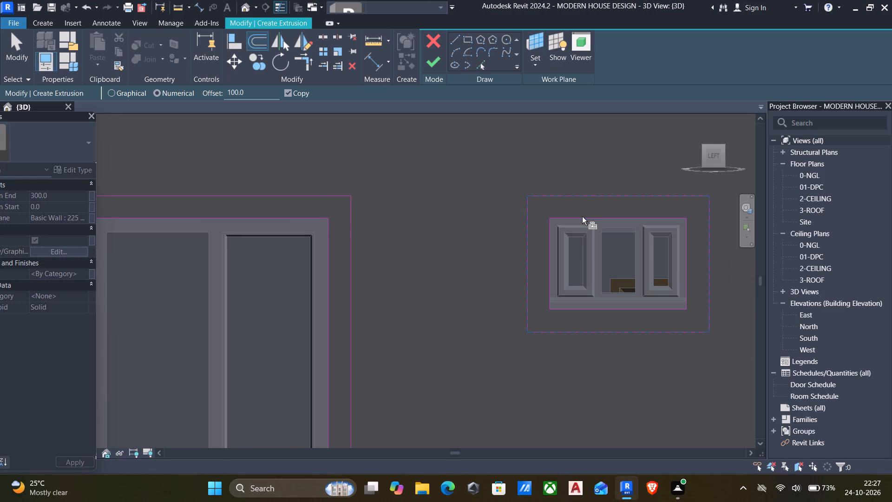
Finish the sketch of the four side window surrounds and set its extrusion end to 50 mm.
scroll(462, 269, "down", 6)
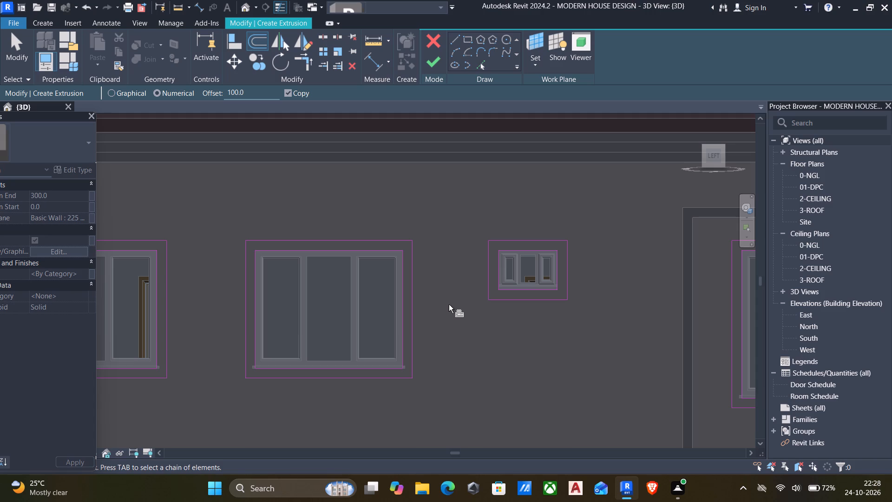
scroll(449, 307, "down", 6)
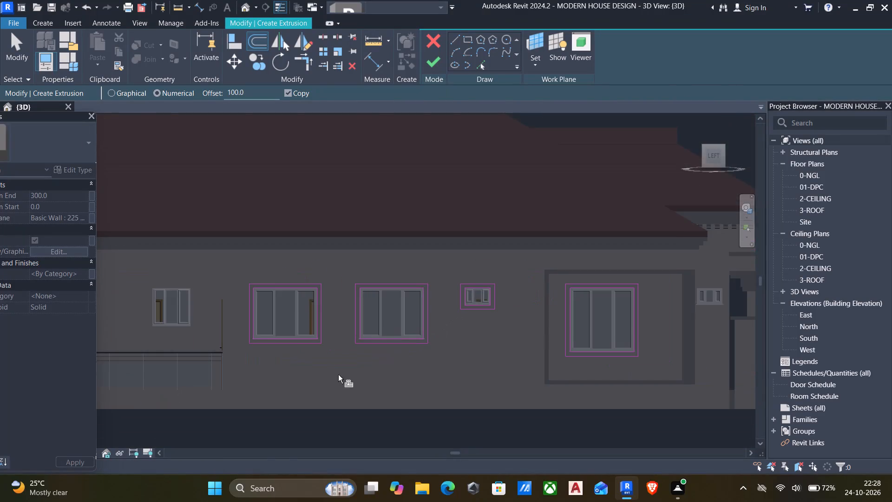
middle_click_drag(328, 377, 400, 319)
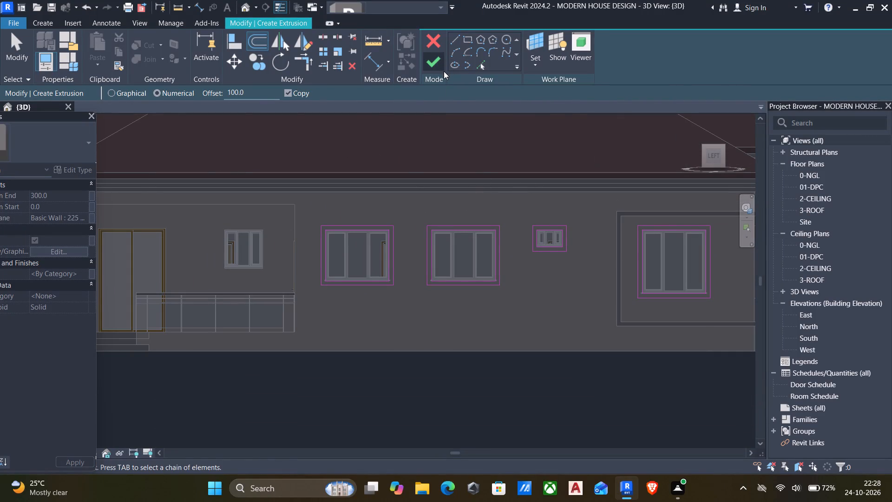
middle_click_drag(517, 268, 505, 276)
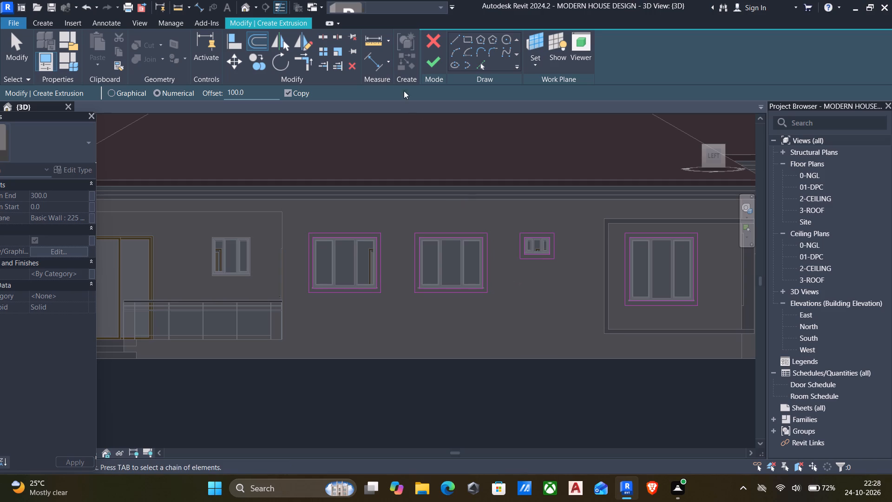
left_click(434, 70)
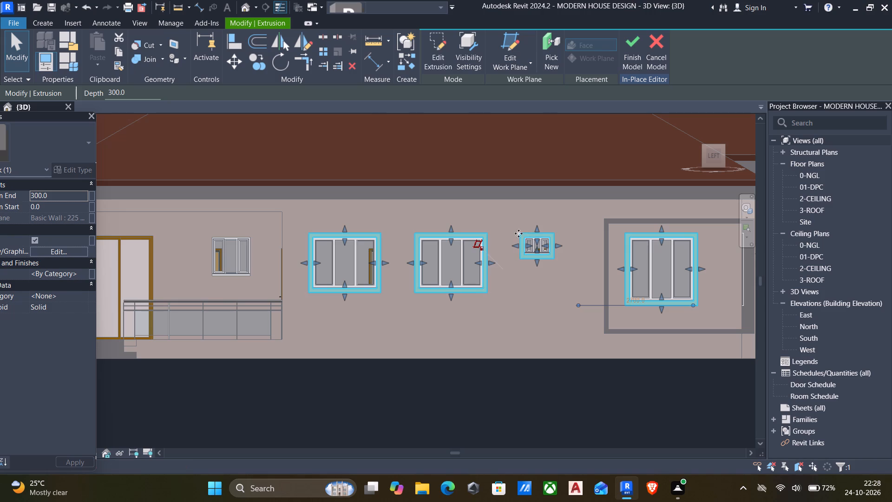
scroll(450, 283, "down", 3)
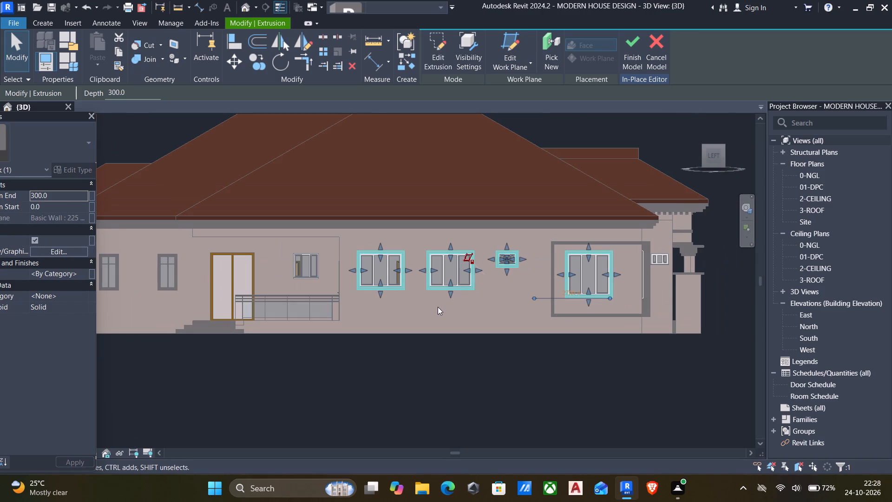
middle_click_drag(437, 308, 480, 315)
scroll(481, 315, "down", 3)
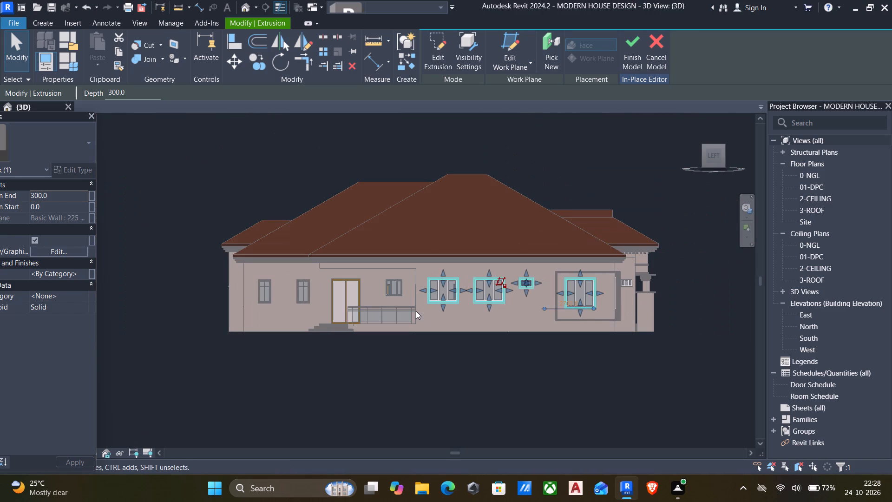
middle_click_drag(405, 313, 411, 333, "shift")
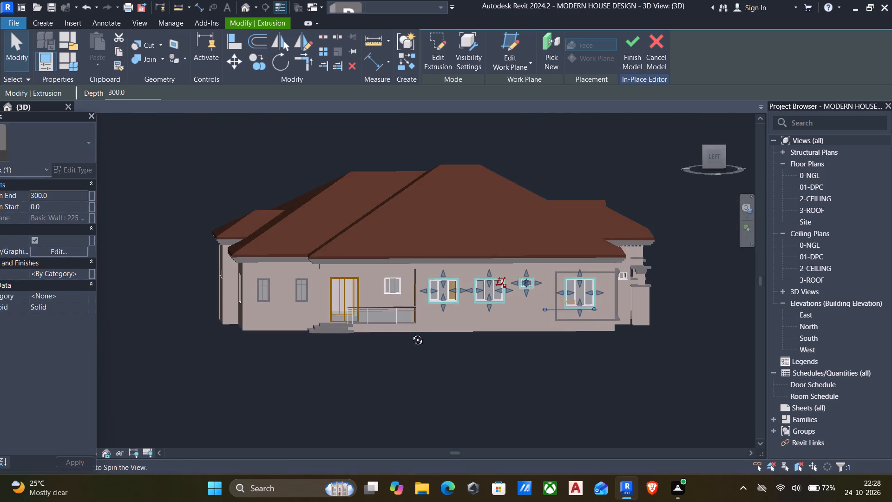
middle_click_drag(411, 333, 440, 383, "shift")
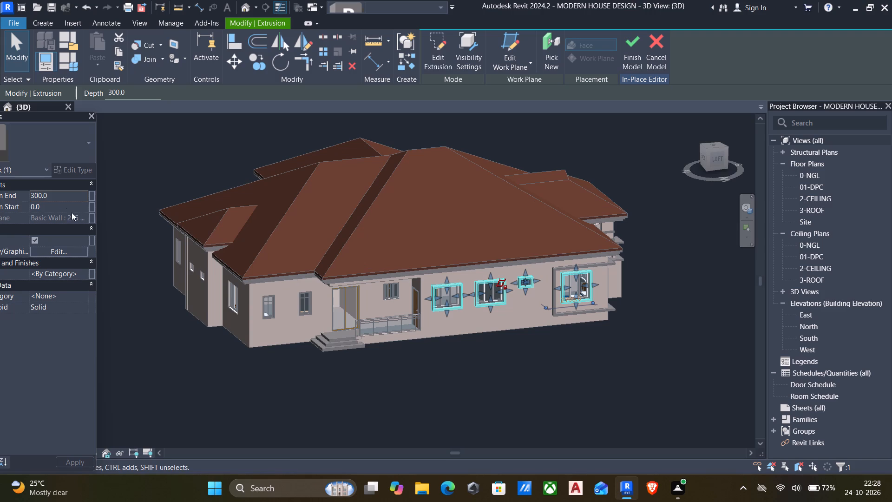
left_click(73, 192)
type("50")
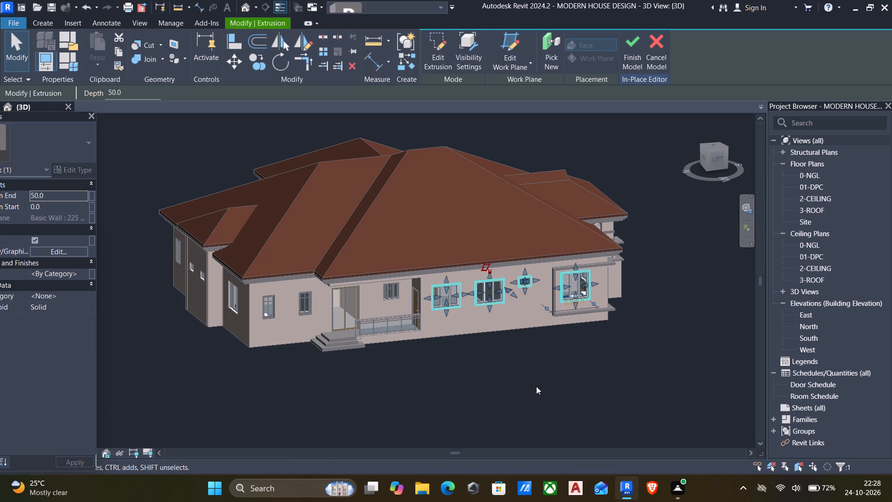
left_click(469, 370)
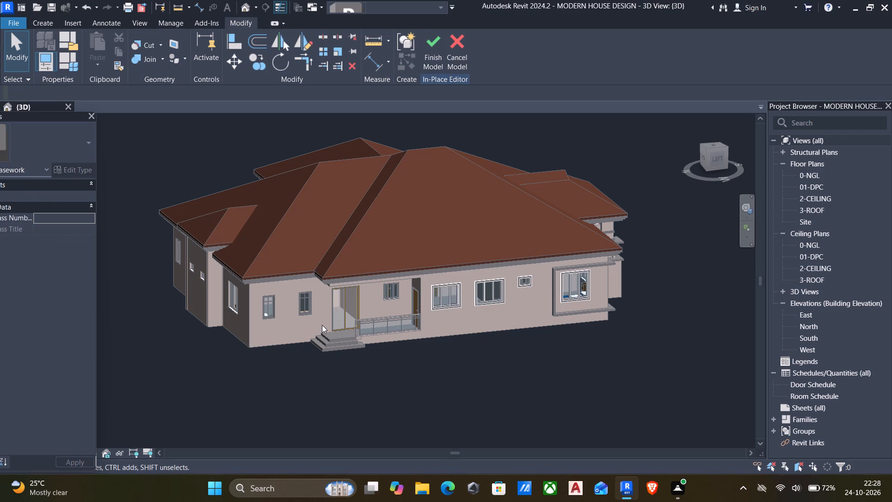
Start a new extrusion and pick the side wall with the sliding door and two narrow casement windows as its work plane.
left_click(43, 19)
left_click(92, 42)
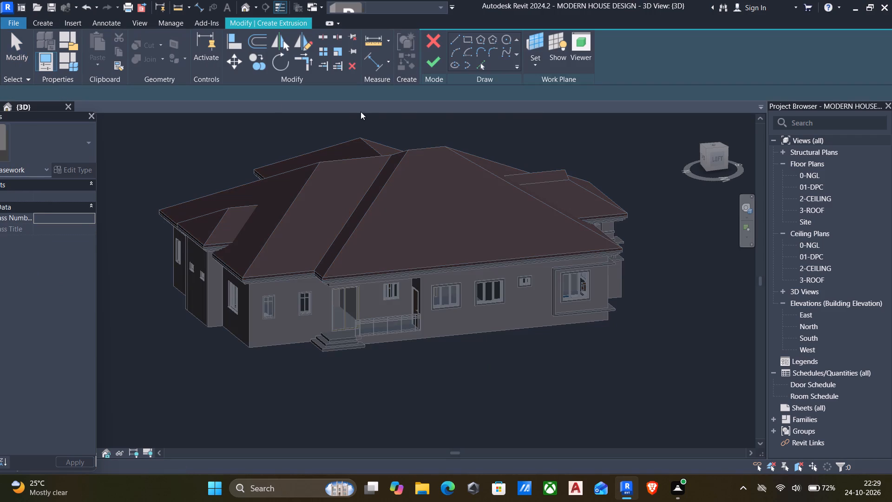
left_click(533, 70)
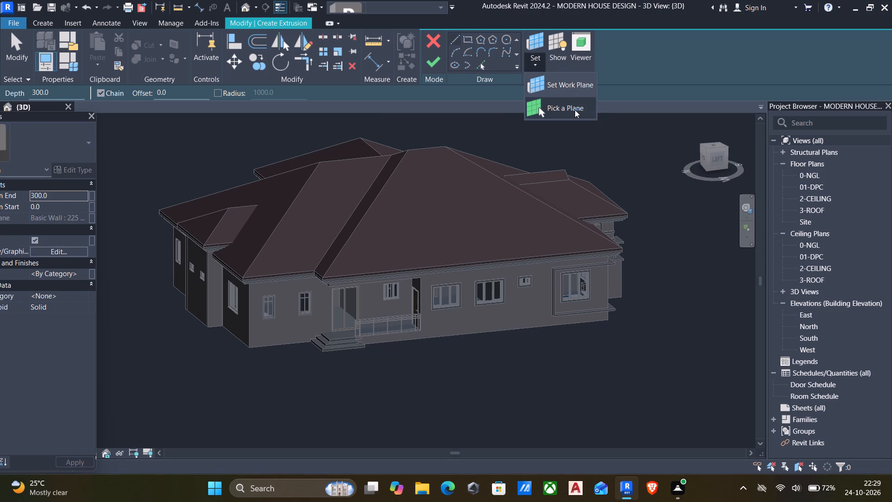
left_click(575, 110)
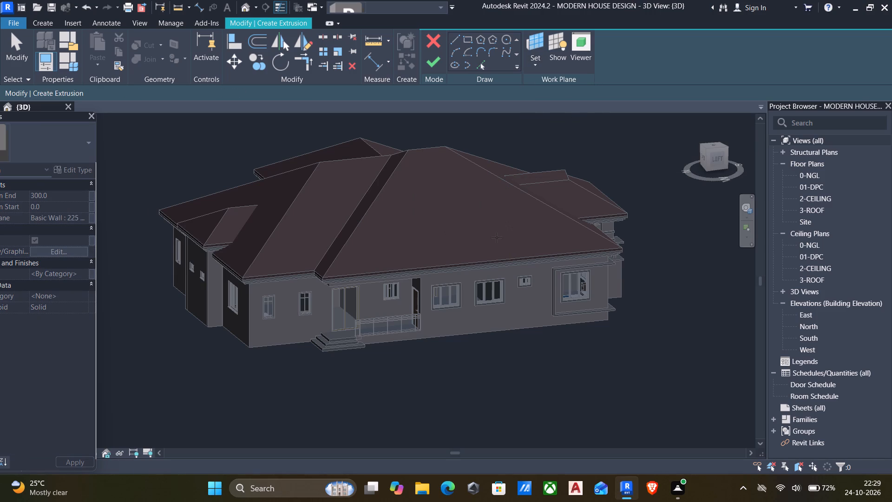
left_click(281, 342)
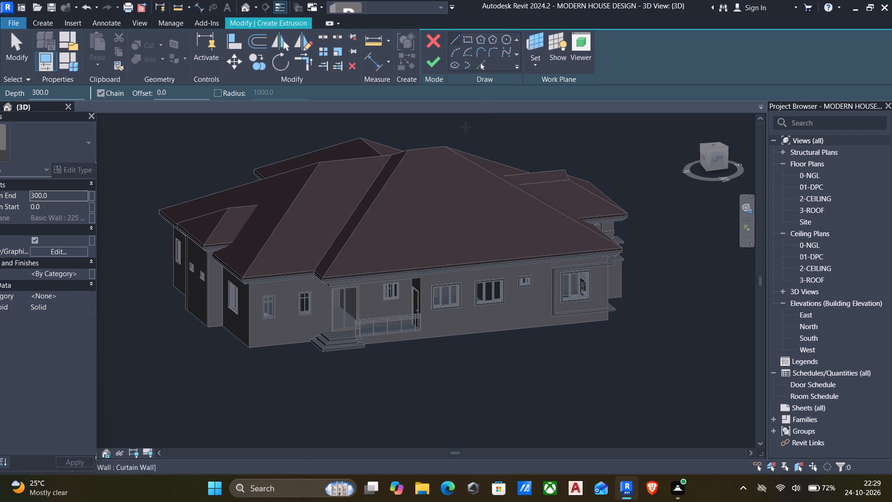
Sketch a 700 by 1300 mm rectangle tracing the outer frame of the narrow casement window nearest the sliding door.
left_click(467, 39)
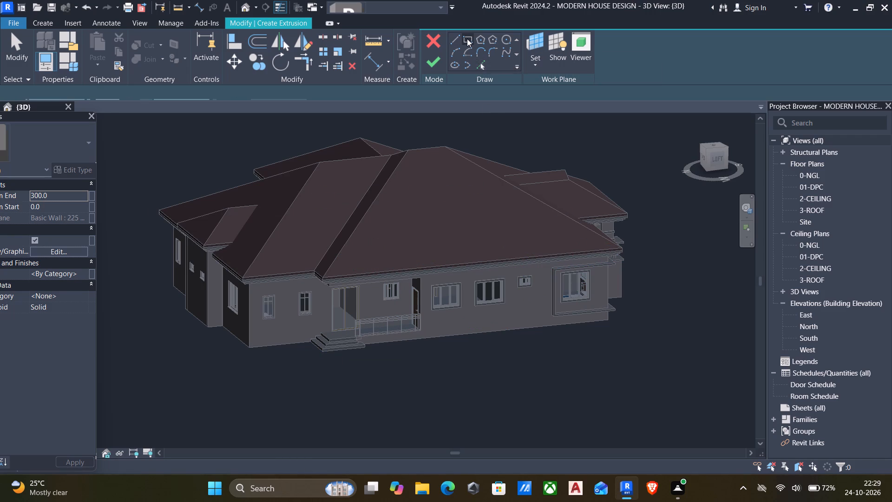
left_click(467, 39)
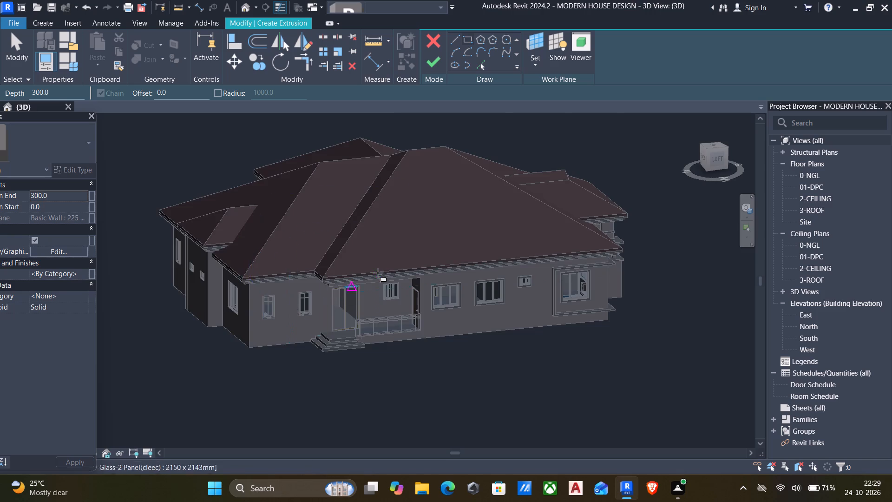
scroll(379, 272, "up", 4)
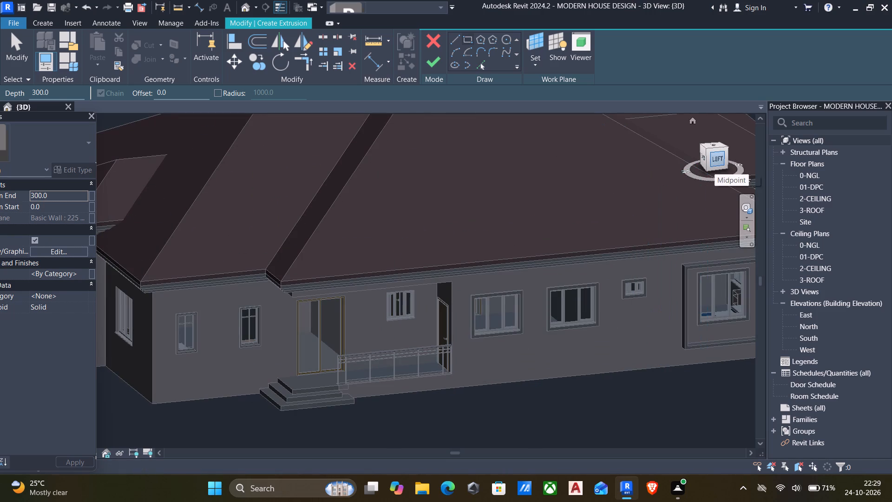
left_click(715, 162)
scroll(319, 345, "up", 5)
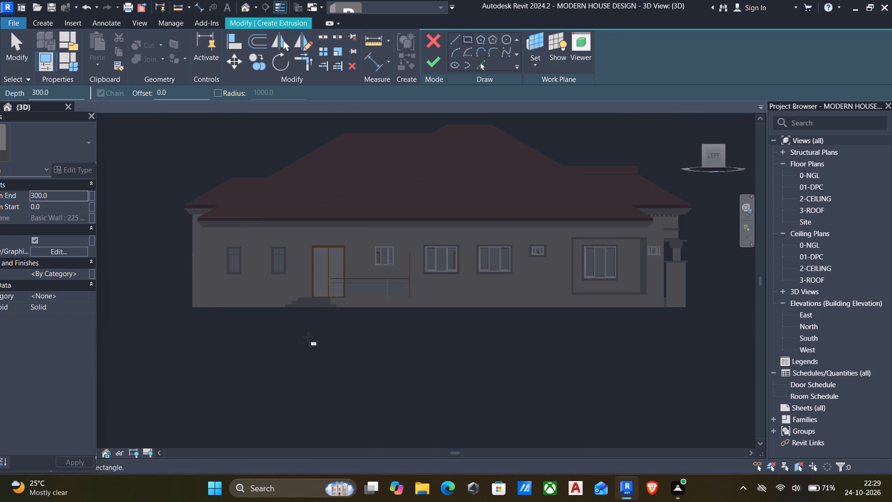
scroll(197, 258, "up", 5)
scroll(302, 235, "up", 5)
scroll(413, 261, "up", 9)
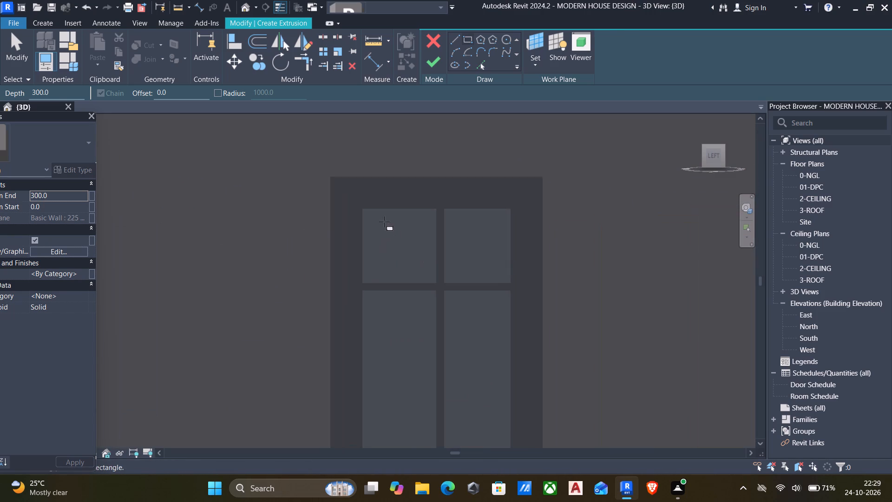
left_click(329, 177)
scroll(355, 237, "down", 5)
middle_click_drag(368, 289, 380, 203)
scroll(420, 282, "up", 5)
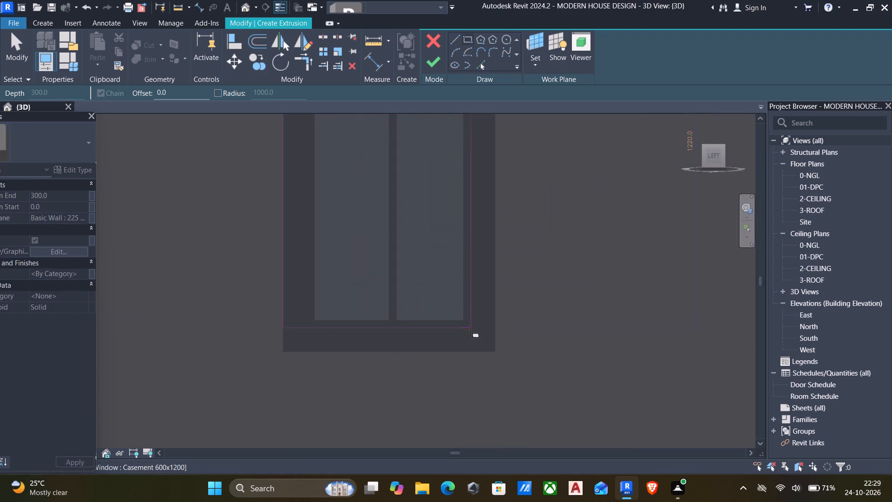
left_click(498, 354)
scroll(480, 361, "down", 5)
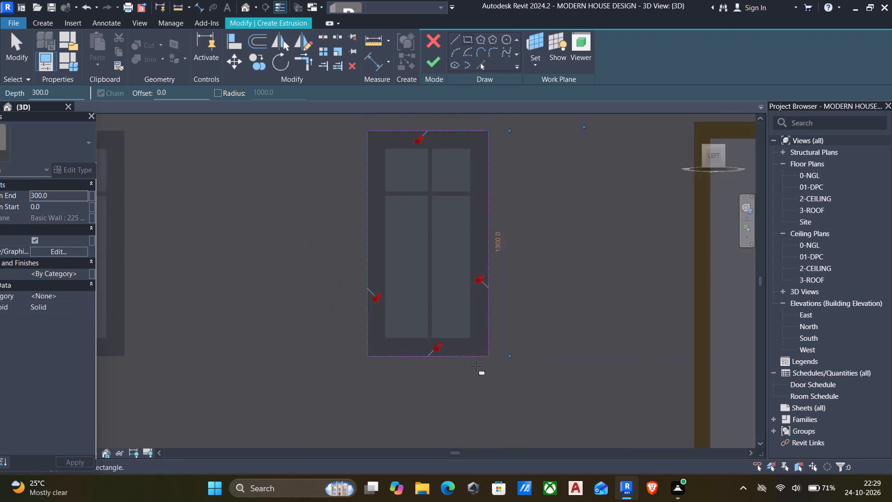
Sketch a matching 700 by 1300 mm rectangle around the outer frame of the narrow casement window nearest the wall corner.
scroll(476, 366, "down", 1)
scroll(358, 340, "down", 5)
scroll(238, 269, "up", 4)
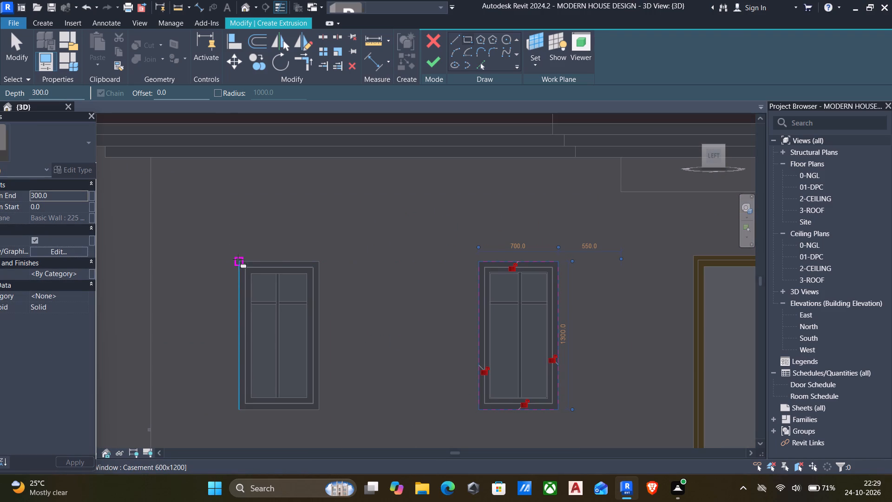
left_click(239, 261)
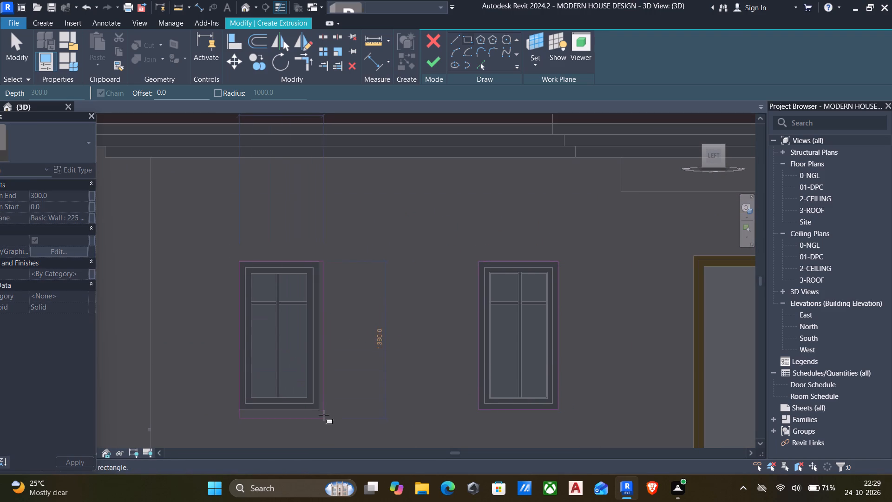
left_click(321, 410)
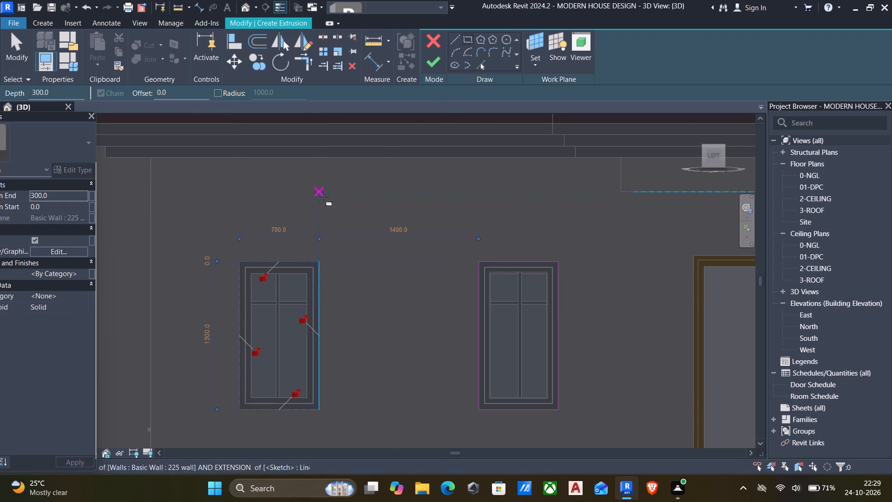
Offset both narrow window rectangles outward by 100 mm as copies, forming the outer boundaries of their surrounds.
left_click(257, 42)
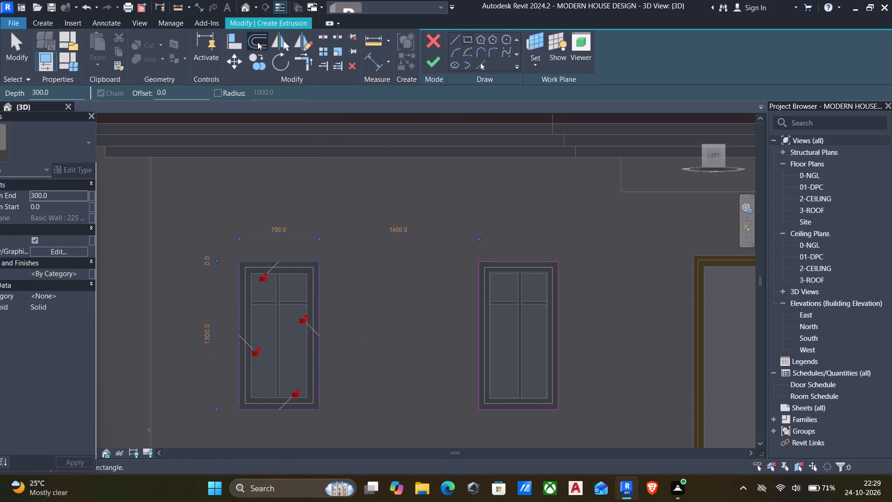
key("Tab")
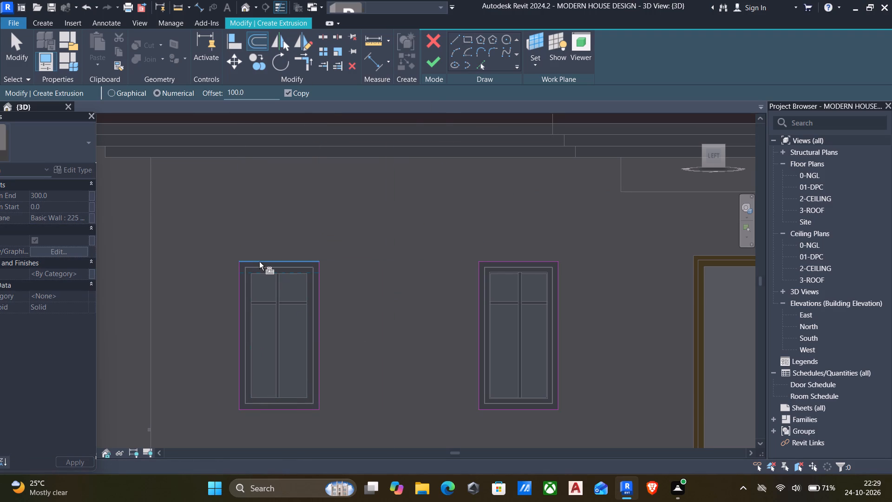
key("Tab")
left_click(256, 257)
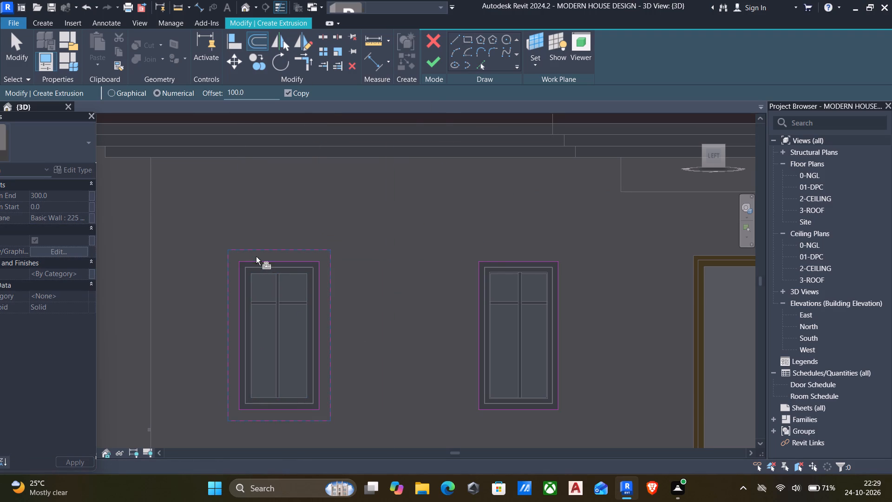
key("Tab")
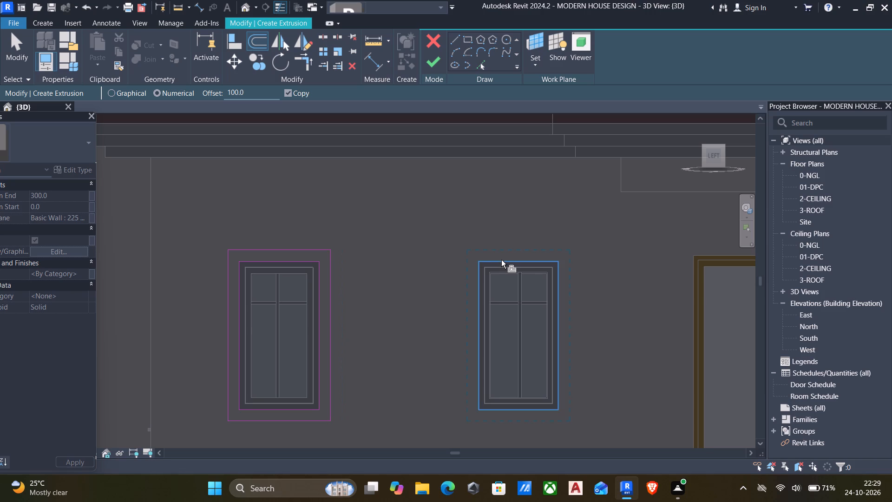
left_click(501, 260)
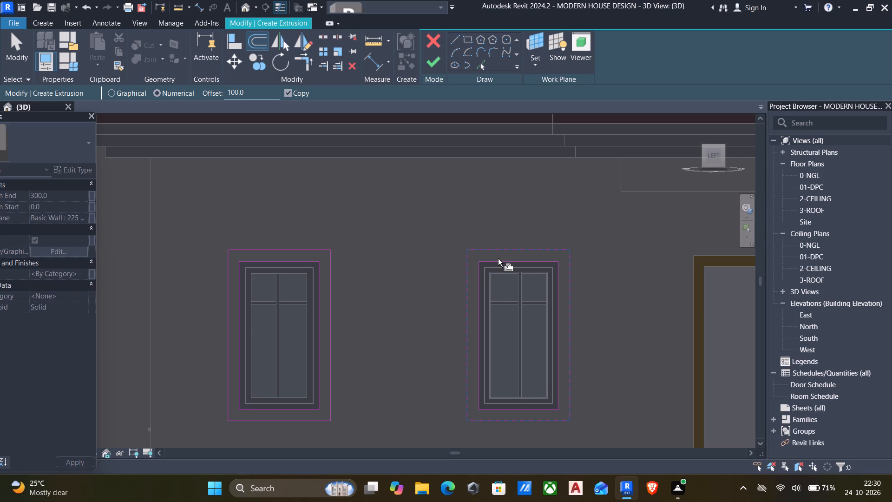
Finish the sketch of the two narrow window surrounds and set its extrusion end to 50 mm.
scroll(496, 292, "down", 6)
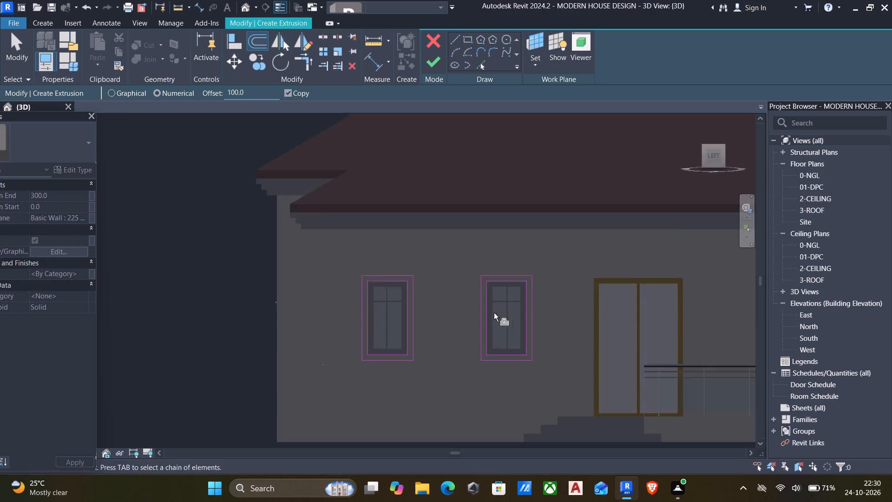
scroll(489, 327, "down", 6)
middle_click_drag(496, 363, 433, 357)
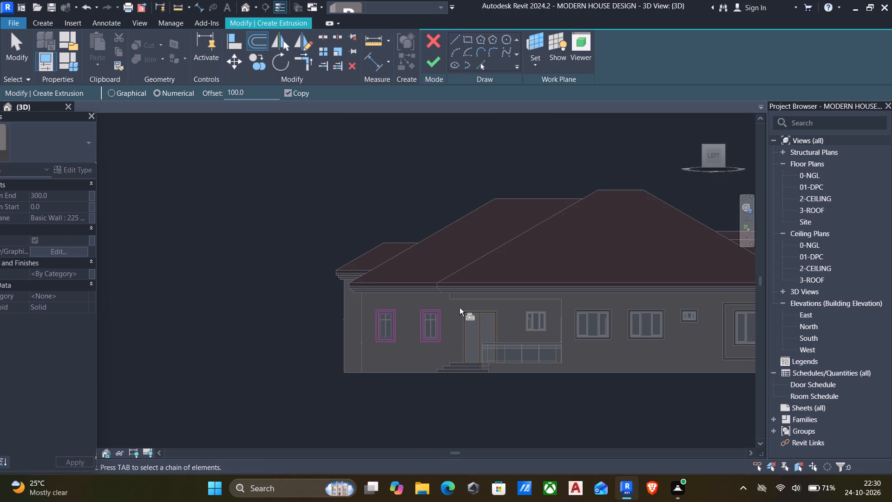
left_click(426, 59)
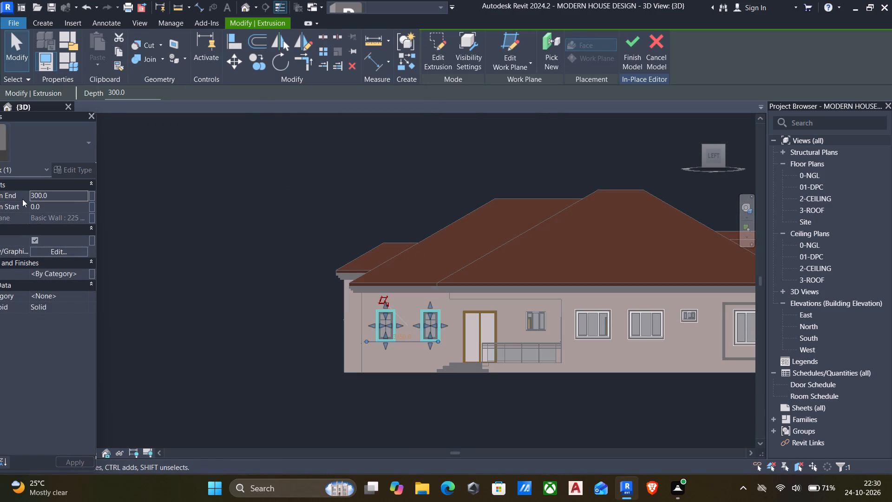
left_click(74, 197)
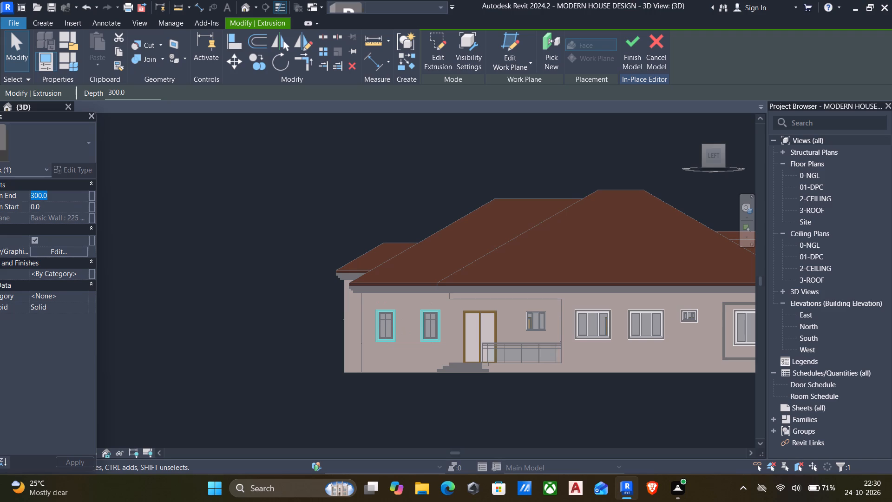
type("50")
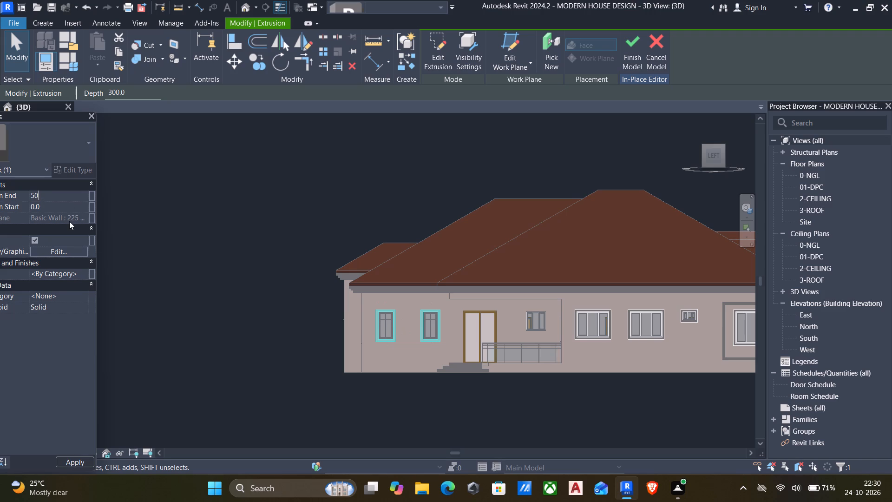
Start another extrusion for the remaining openings on the side wall.
left_click(45, 18)
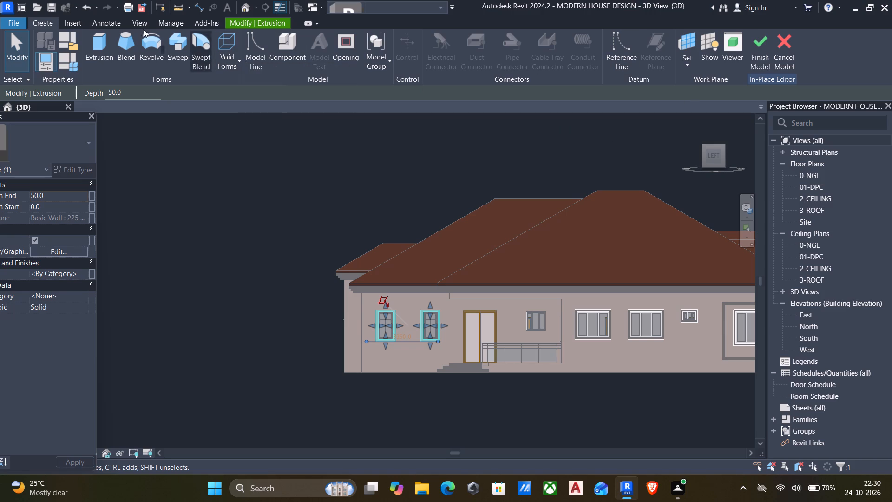
left_click(103, 47)
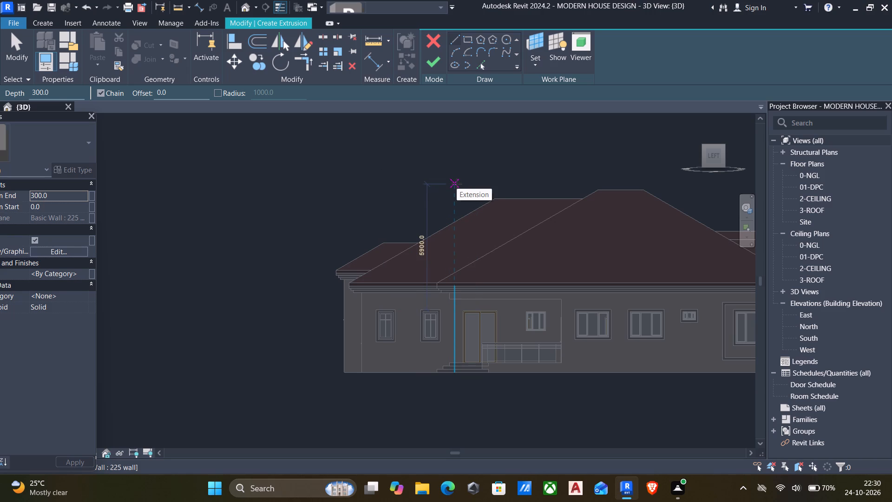
scroll(481, 235, "down", 2)
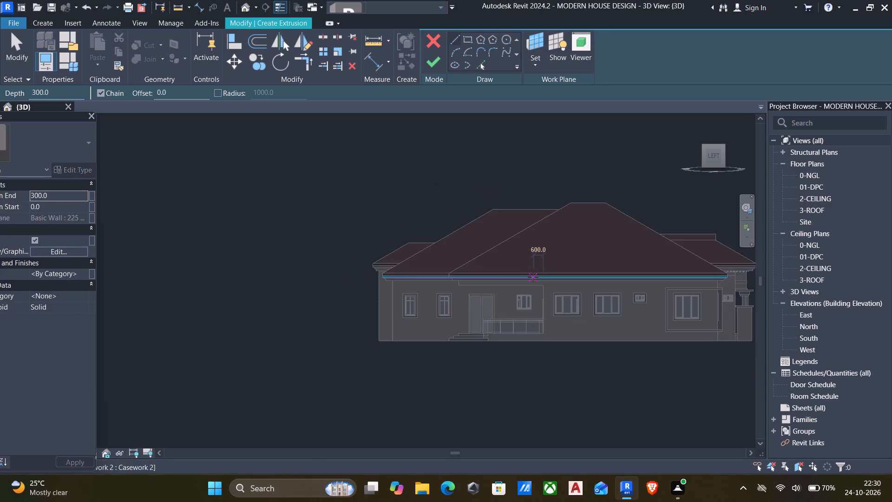
middle_click_drag(533, 279, 422, 251)
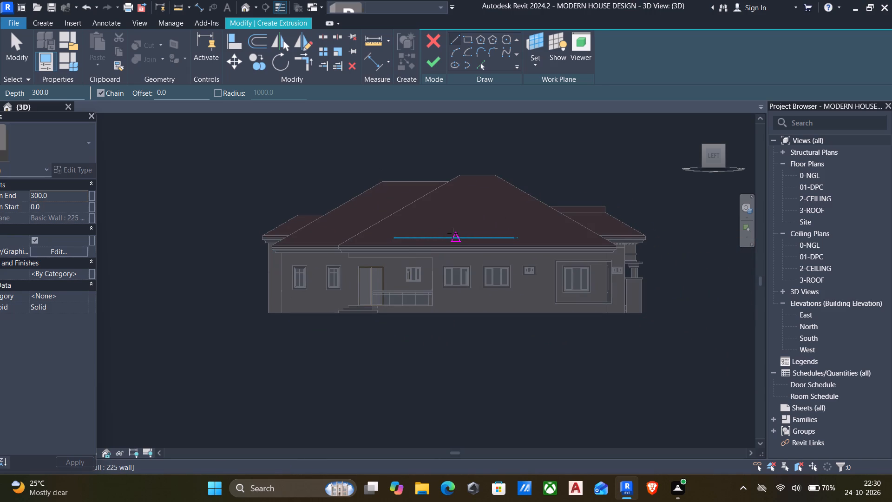
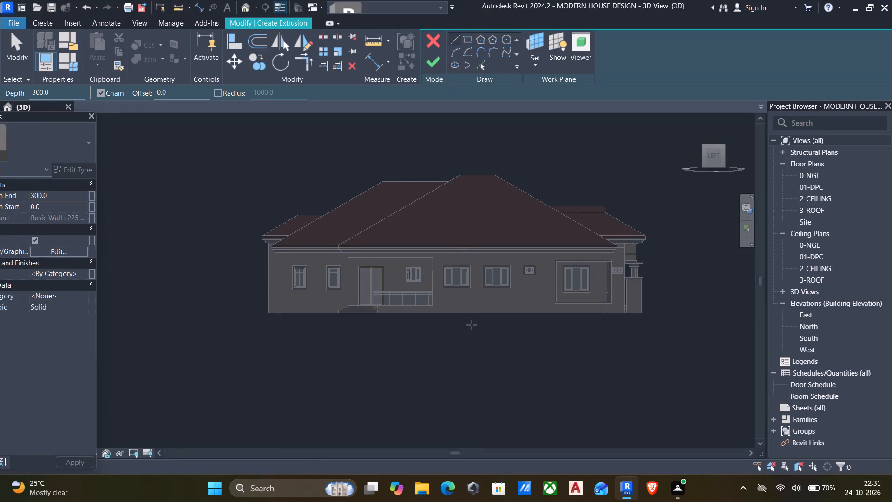
Cancel the open extrusion sketch and return to the in-place model editor.
scroll(481, 344, "down", 2)
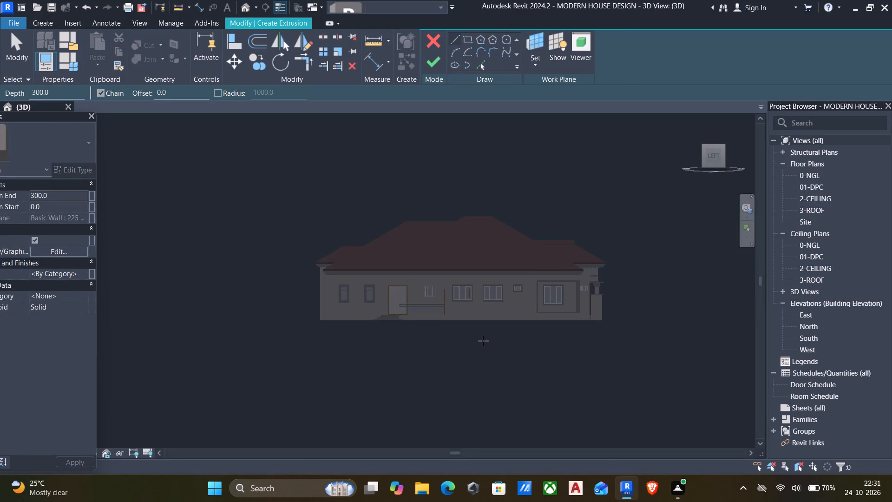
middle_click_drag(484, 340, 203, 368, "shift")
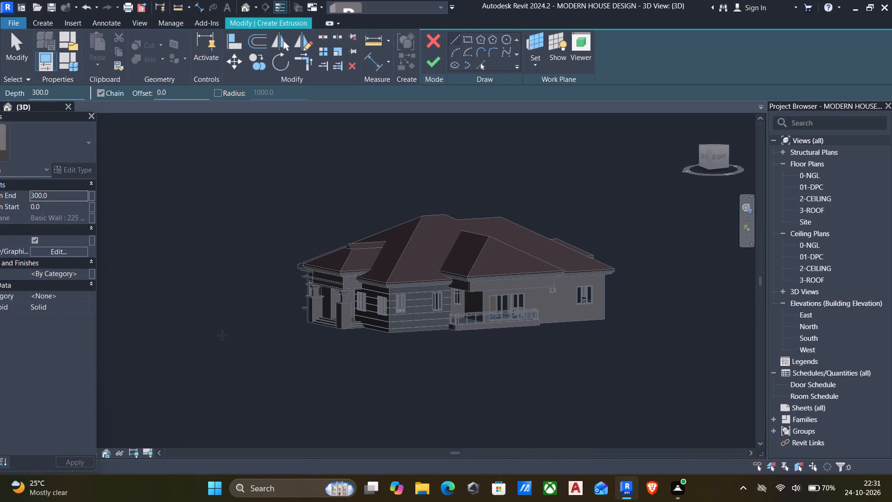
left_click(721, 154)
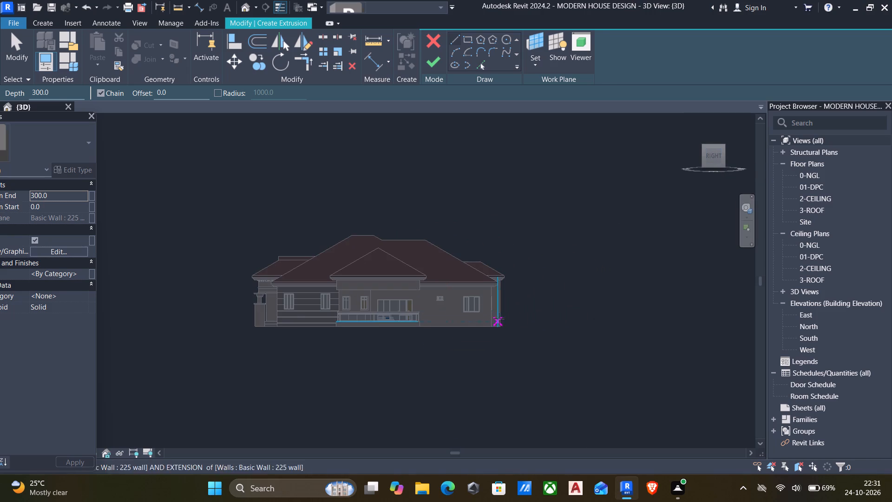
middle_click_drag(499, 310, 353, 338, "shift")
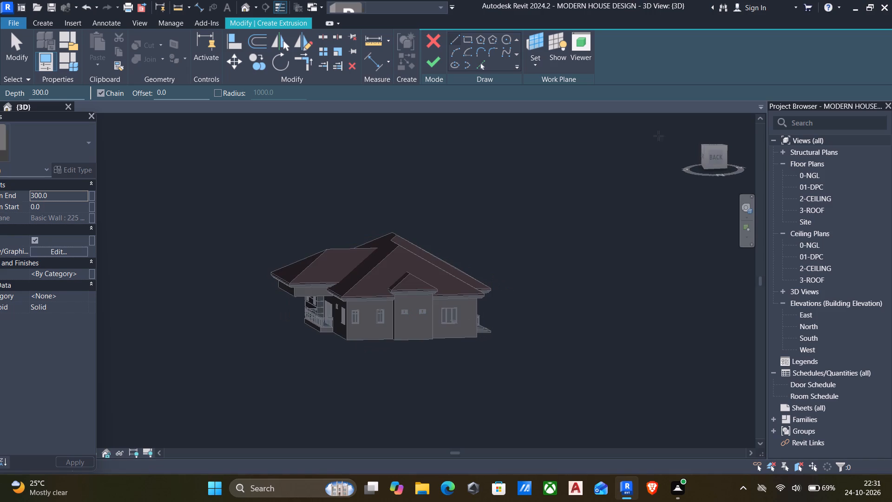
left_click(711, 153)
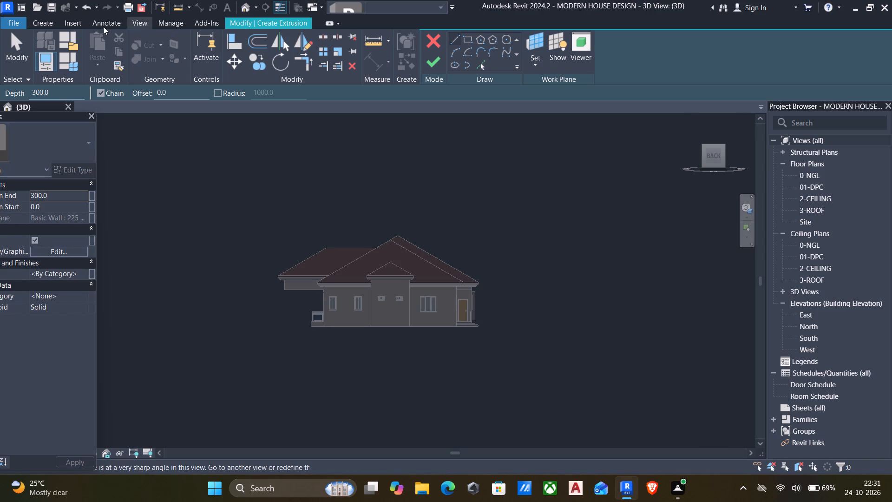
left_click(39, 28)
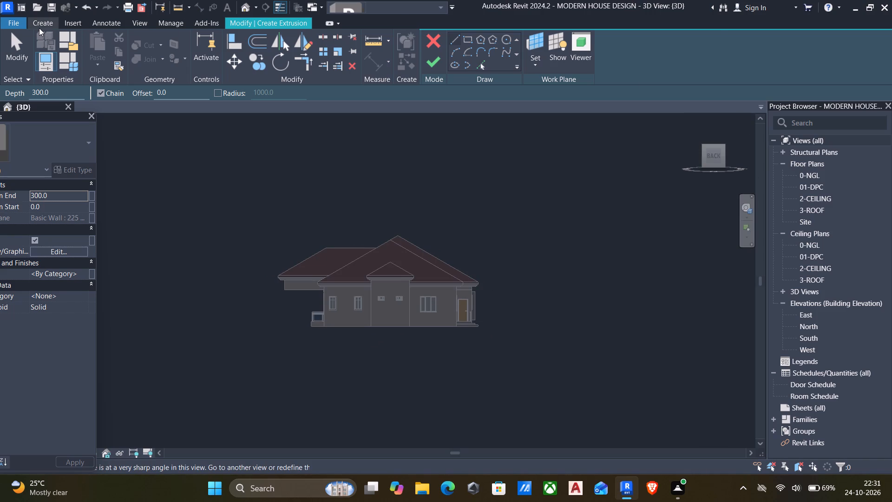
left_click(267, 23)
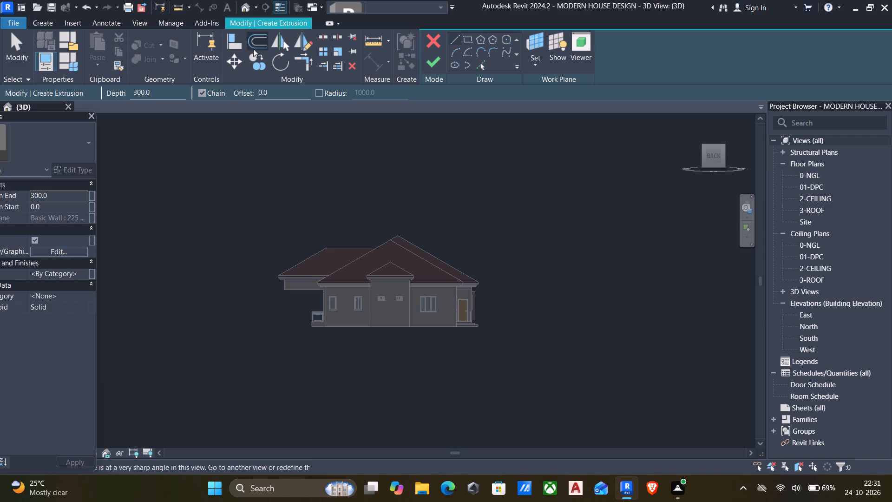
left_click(433, 63)
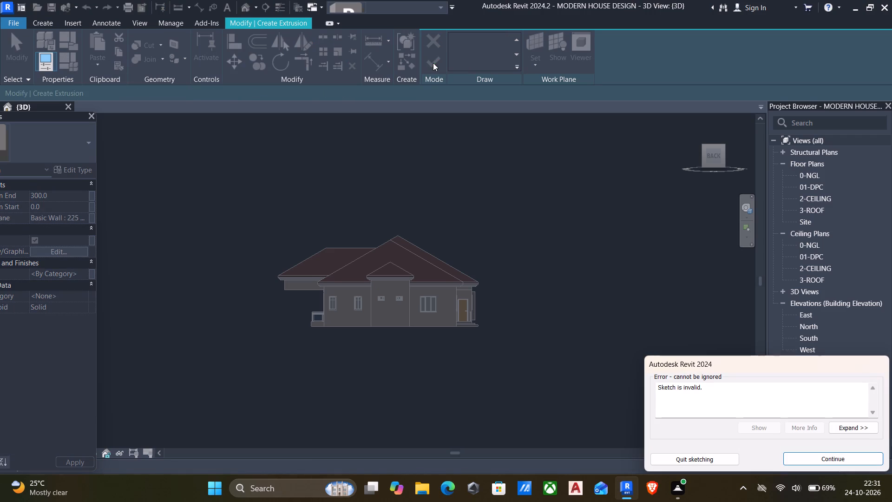
left_click(844, 451)
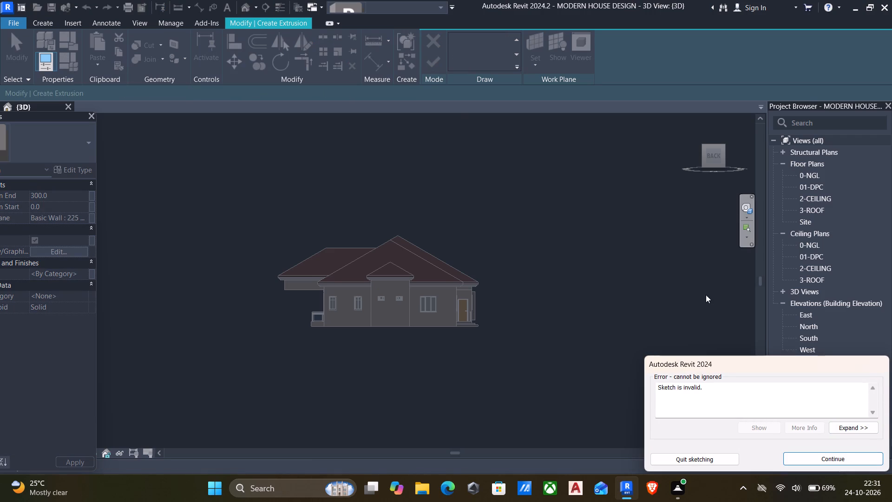
left_click(833, 457)
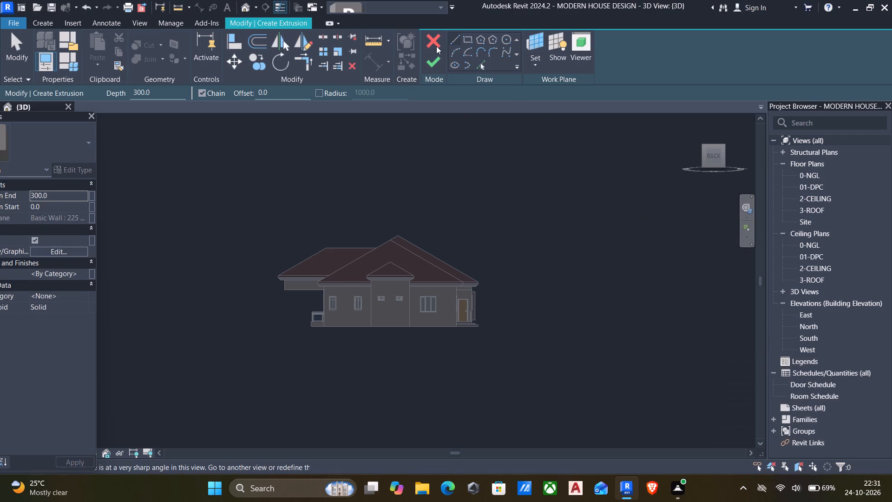
left_click(436, 46)
Examine the house's exterior walls and windows from all sides.
scroll(367, 358, "down", 3)
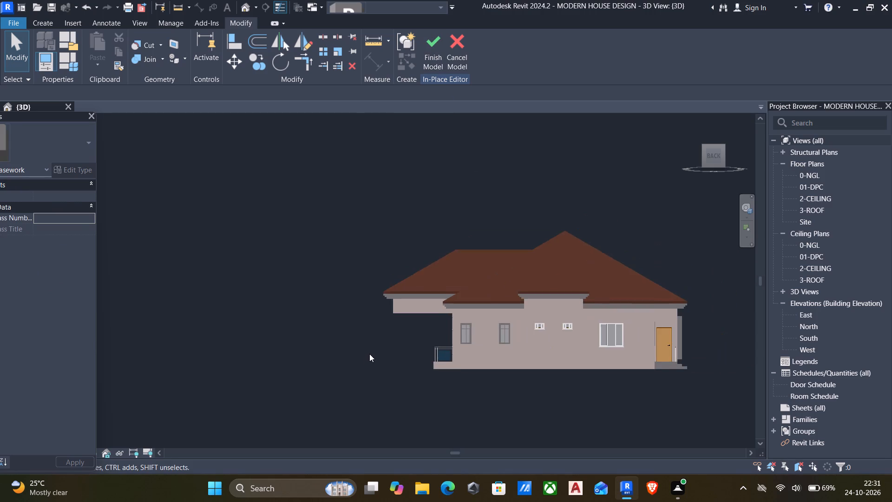
middle_click_drag(372, 340, 300, 355, "shift")
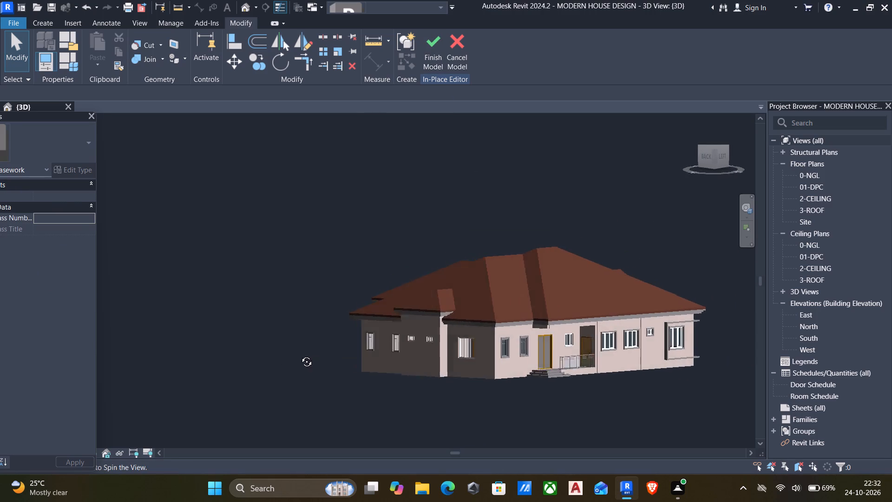
middle_click_drag(300, 355, 642, 344, "shift")
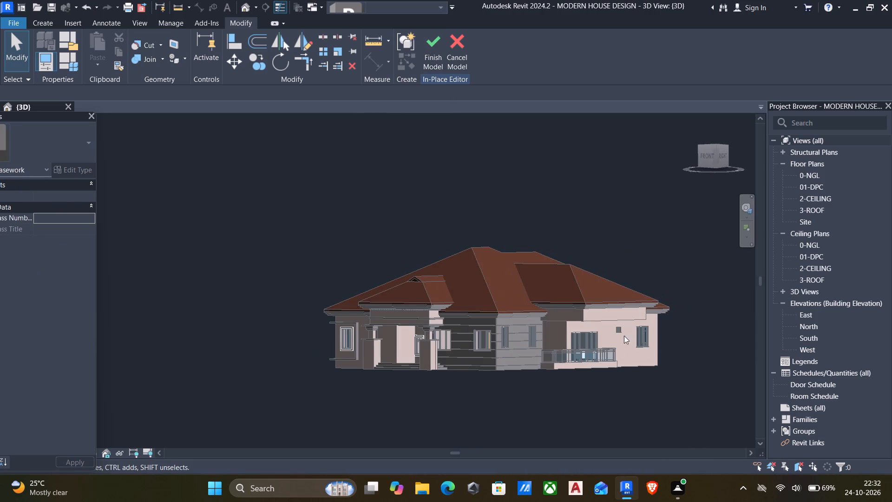
scroll(585, 349, "up", 5)
scroll(429, 312, "up", 5)
scroll(418, 291, "down", 7)
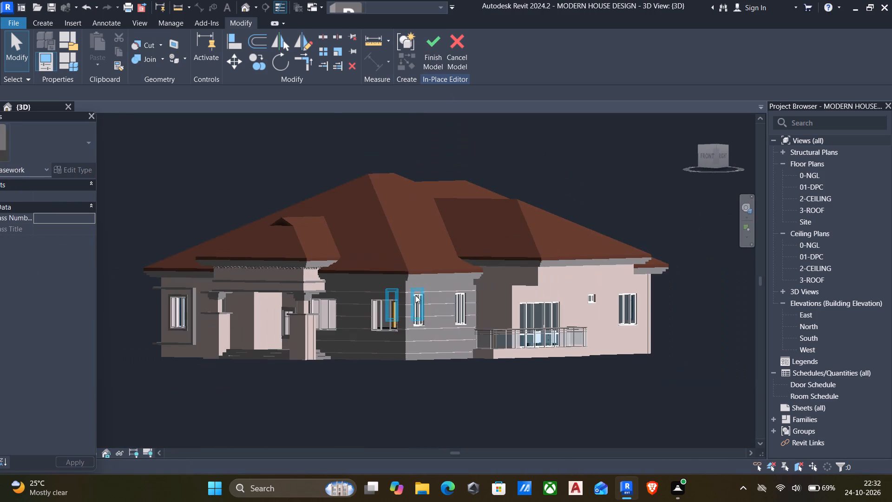
middle_click_drag(364, 327, 526, 315, "shift")
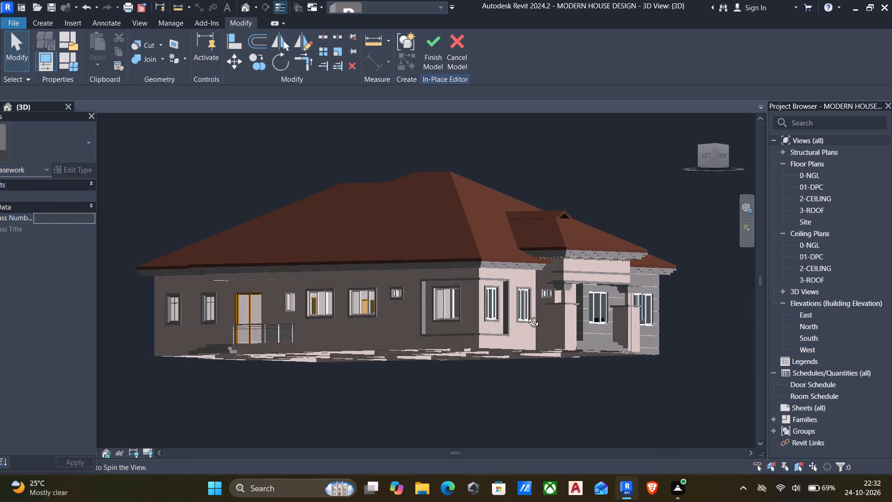
middle_click_drag(526, 315, 551, 315, "shift")
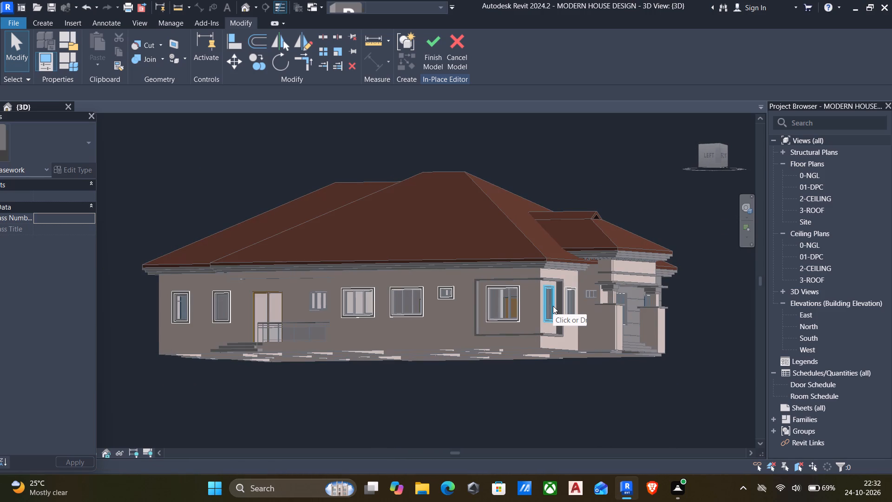
middle_click_drag(550, 314, 296, 447, "shift")
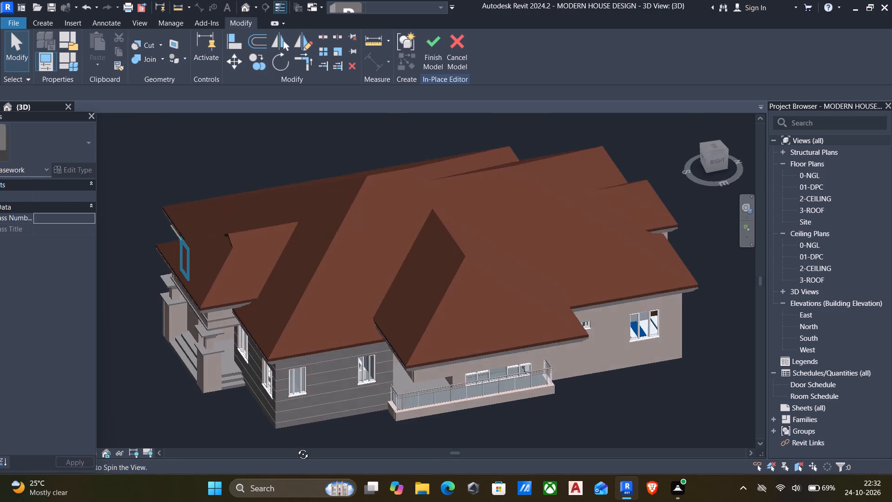
middle_click_drag(296, 447, 133, 341, "shift")
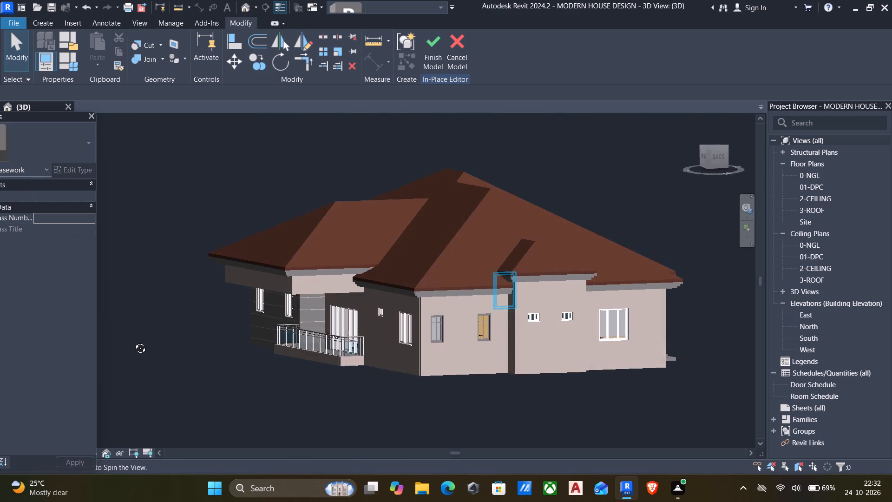
middle_click_drag(133, 341, 133, 341, "shift")
scroll(446, 301, "up", 1)
Start a new extrusion facing the back of the house, picking the back wall at the large three-panel window as its work plane.
left_click(716, 157)
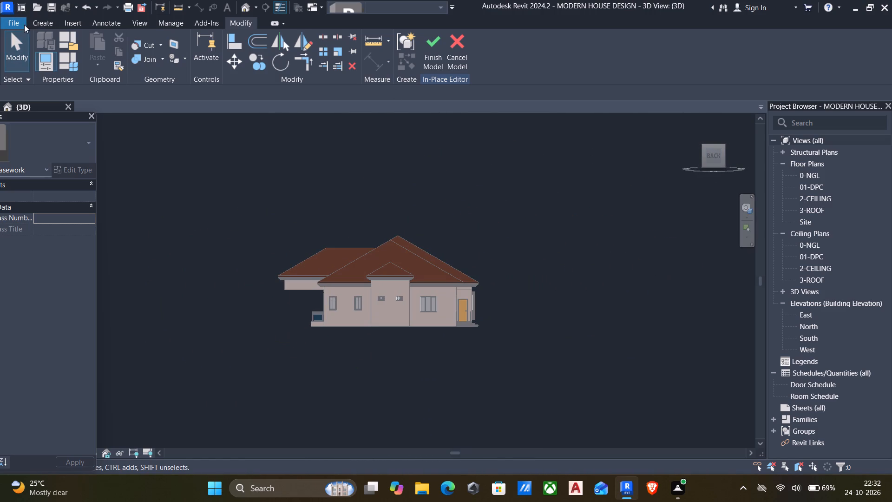
left_click(37, 25)
left_click(93, 48)
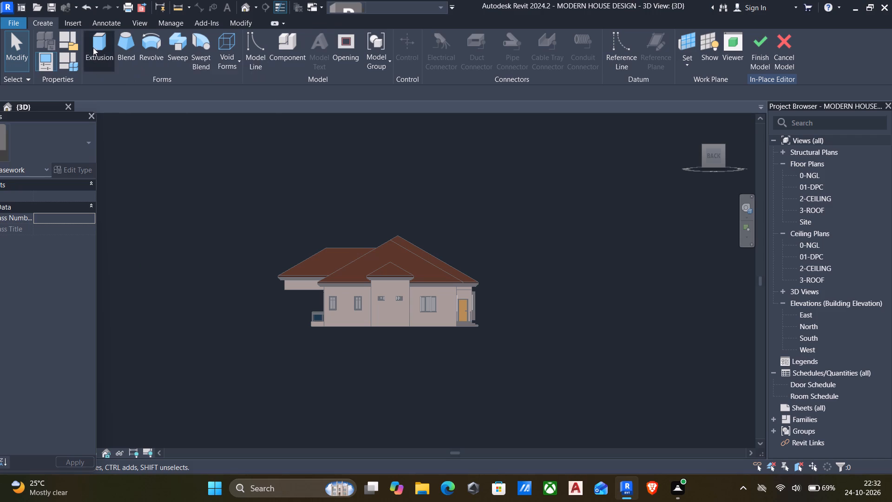
left_click(543, 68)
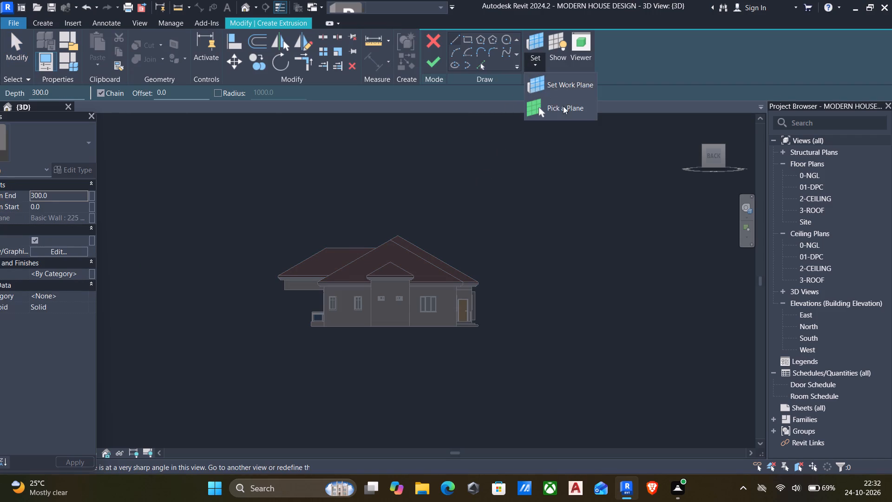
left_click(564, 106)
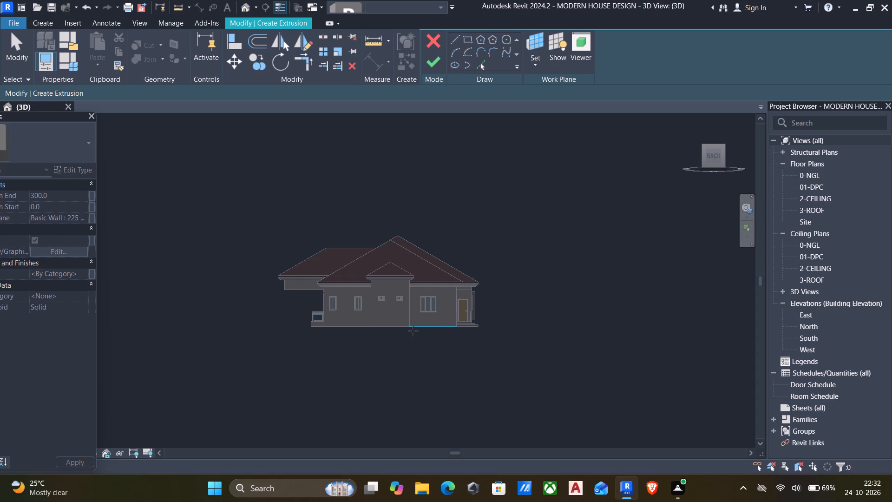
scroll(413, 331, "up", 5)
scroll(497, 237, "up", 6)
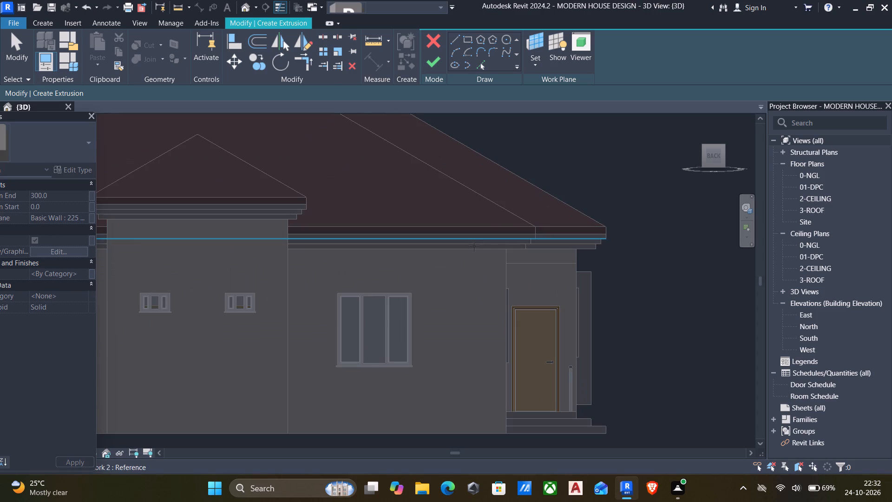
scroll(347, 314, "up", 5)
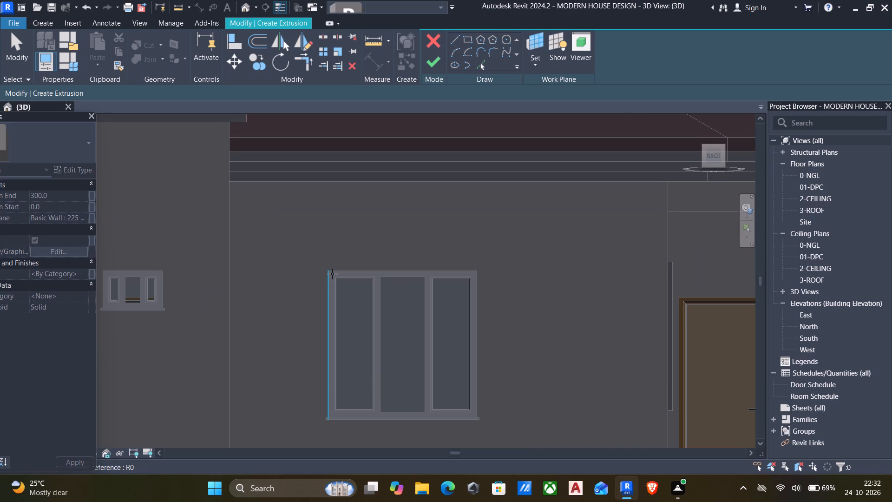
left_click(327, 271)
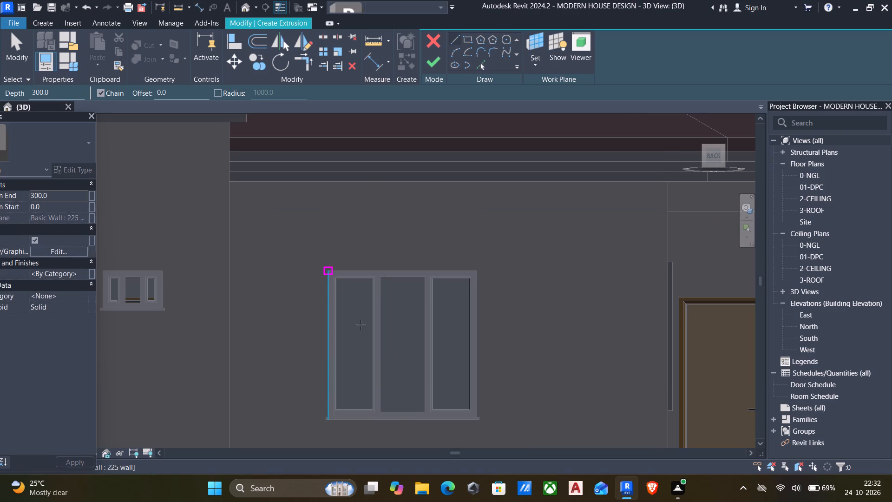
Sketch a rectangle about 1525 mm wide and 1500 mm high around the three-panel window, from its top corner to the opposite sill corner.
left_click(477, 419)
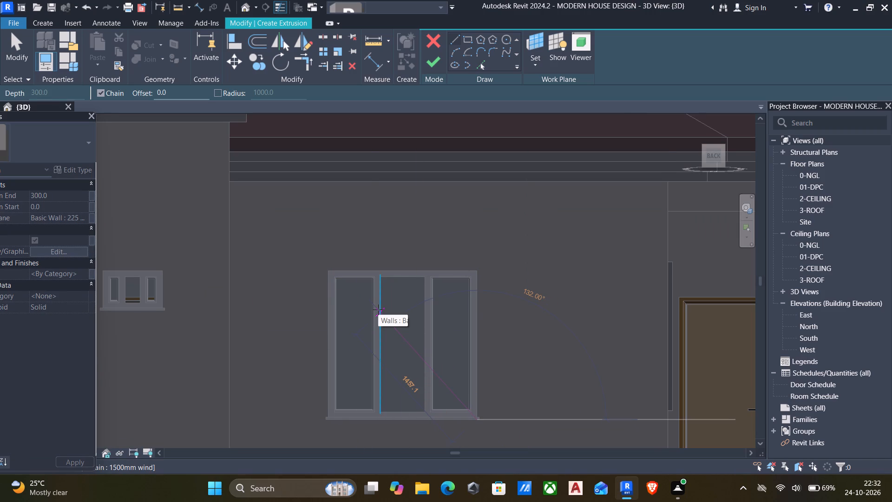
key("Escape")
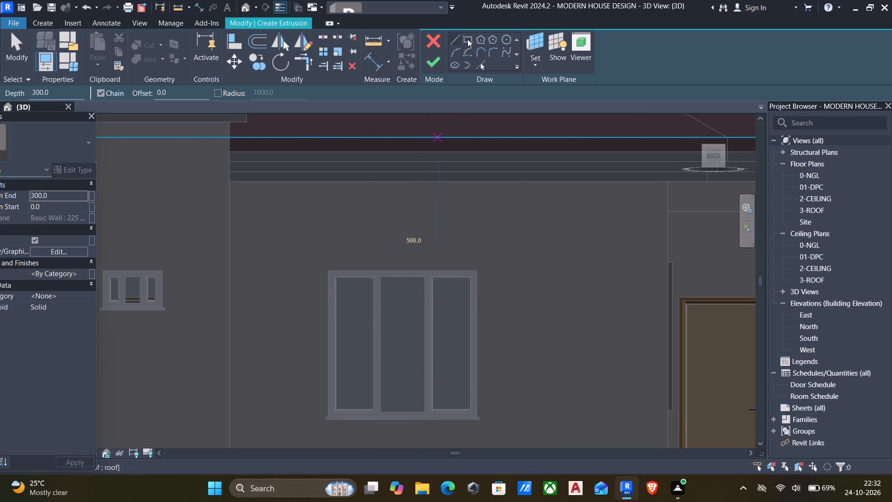
left_click(467, 39)
scroll(336, 312, "up", 5)
scroll(314, 236, "up", 3)
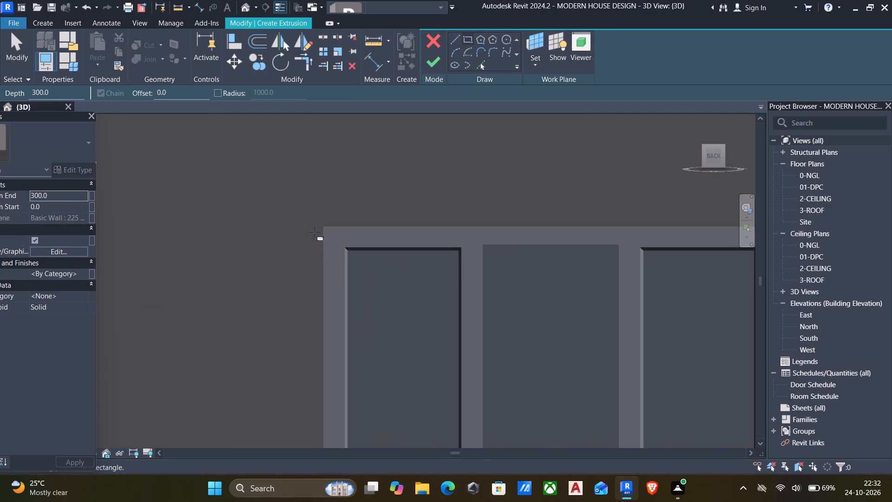
left_click(324, 226)
scroll(355, 289, "down", 4)
middle_click_drag(452, 323, 439, 256)
scroll(439, 256, "down", 5)
scroll(543, 389, "up", 5)
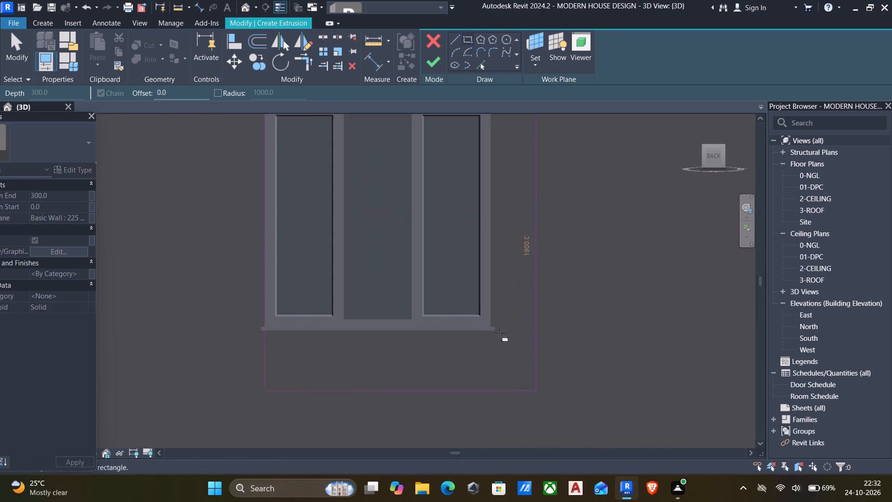
scroll(484, 316, "up", 5)
left_click(487, 329)
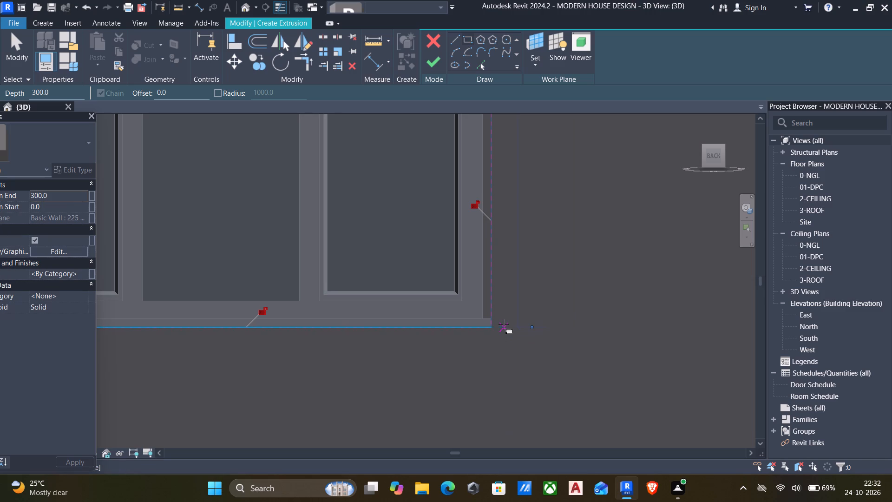
key("Escape")
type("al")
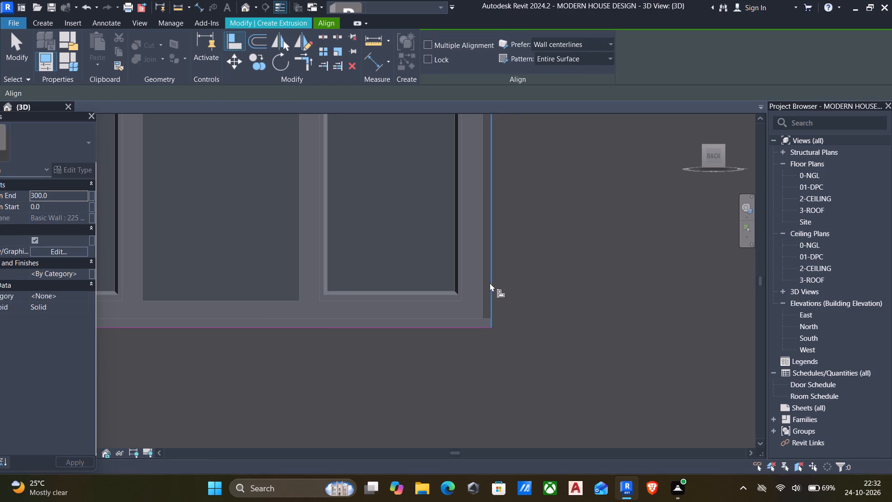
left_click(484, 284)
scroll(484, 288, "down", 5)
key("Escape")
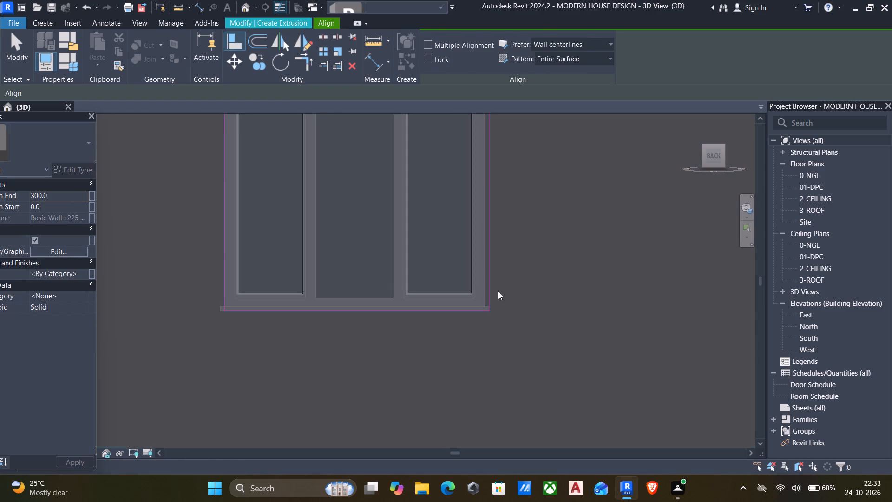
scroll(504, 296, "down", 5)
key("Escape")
Nudge the rectangle's vertical edge nearest the door onto the outer edge of the window frame.
left_click_drag(539, 284, 482, 267)
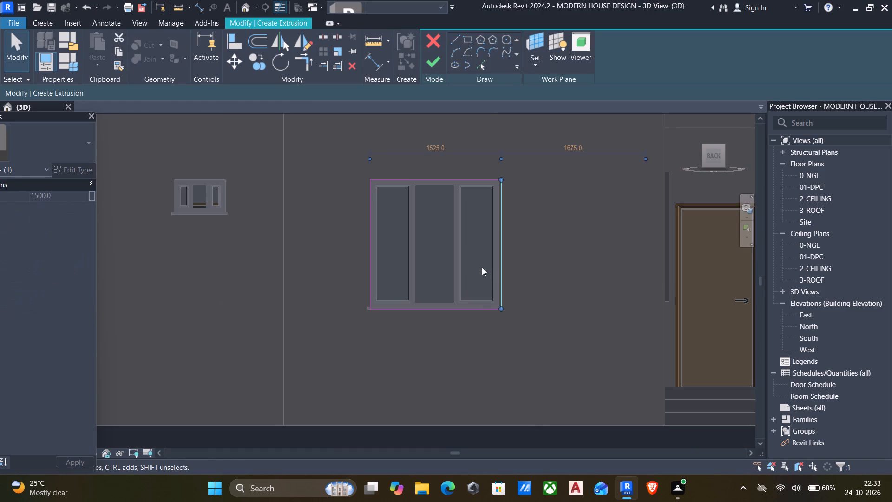
key("Left")
scroll(504, 327, "up", 4)
key("Left")
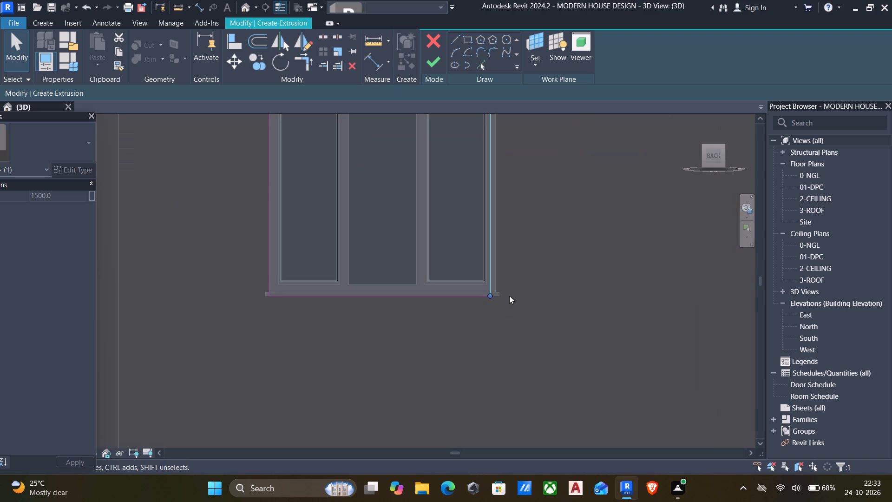
key("Right")
scroll(509, 296, "up", 2)
key("Right")
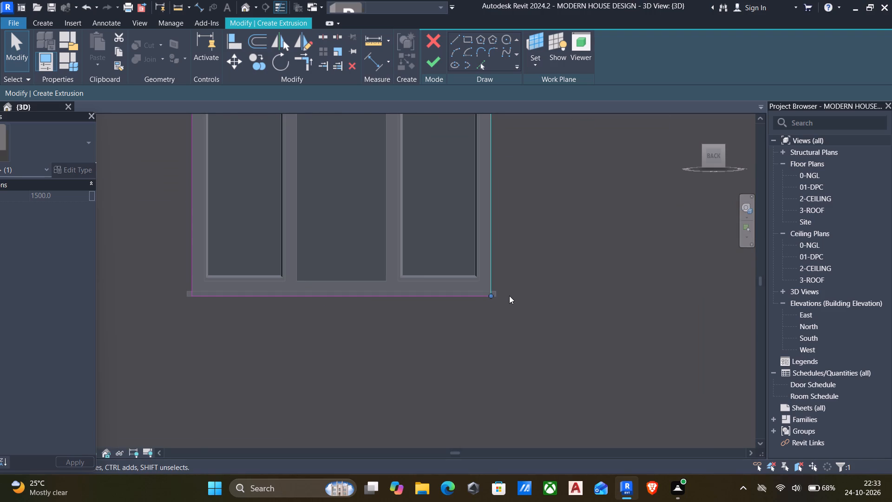
Offset a copy of the whole window rectangle 100 mm outward and finish the extrusion with a 300 mm depth.
scroll(509, 296, "down", 4)
left_click(483, 332)
scroll(444, 273, "down", 3)
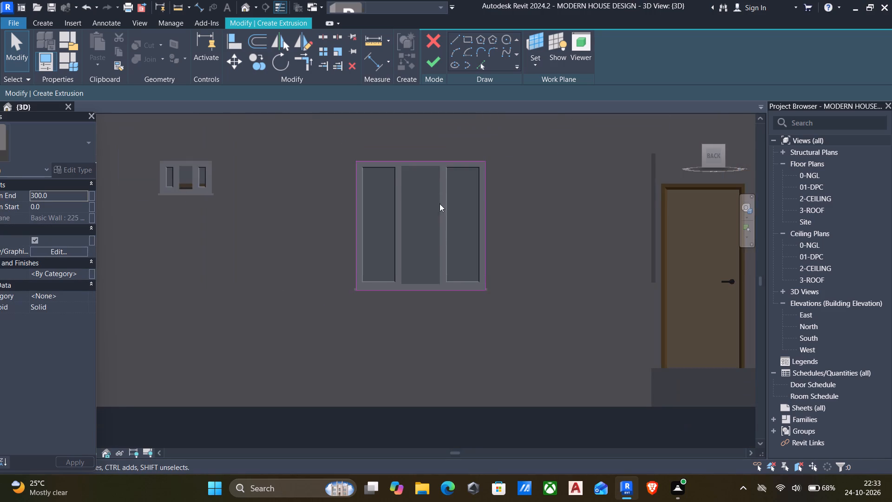
left_click(257, 40)
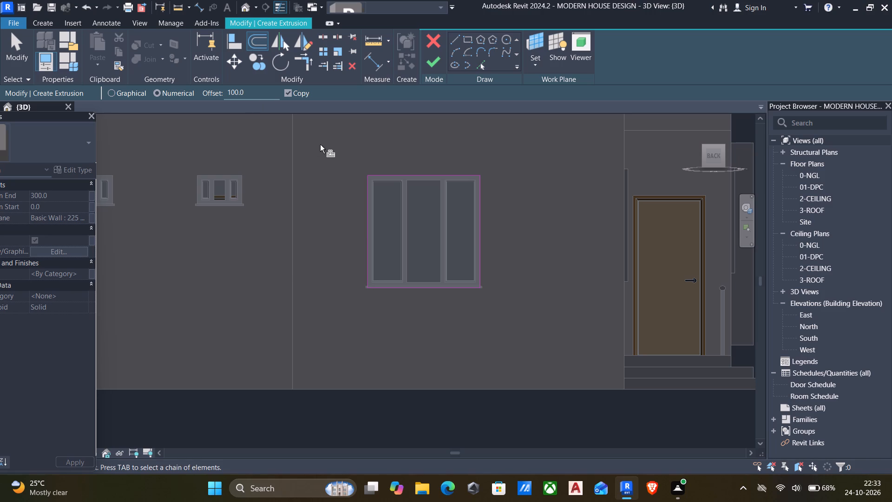
key("Tab")
key("Tab")
key("Tab")
left_click(399, 174)
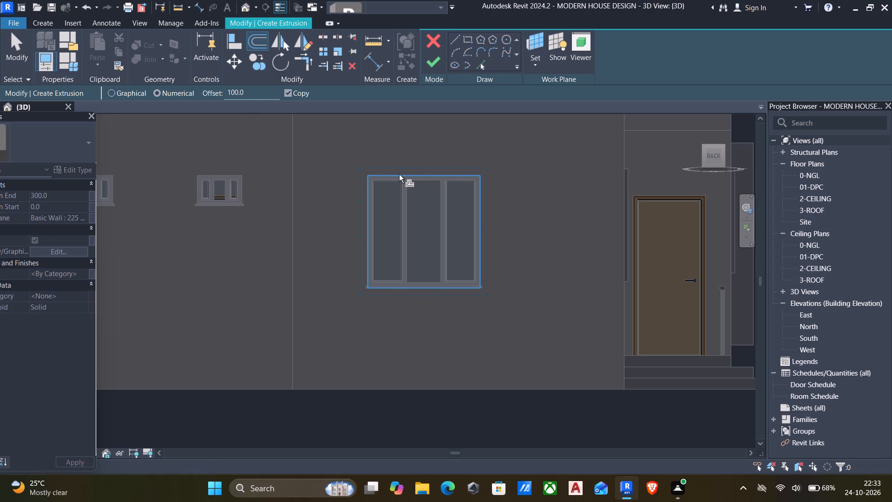
scroll(393, 304, "down", 4)
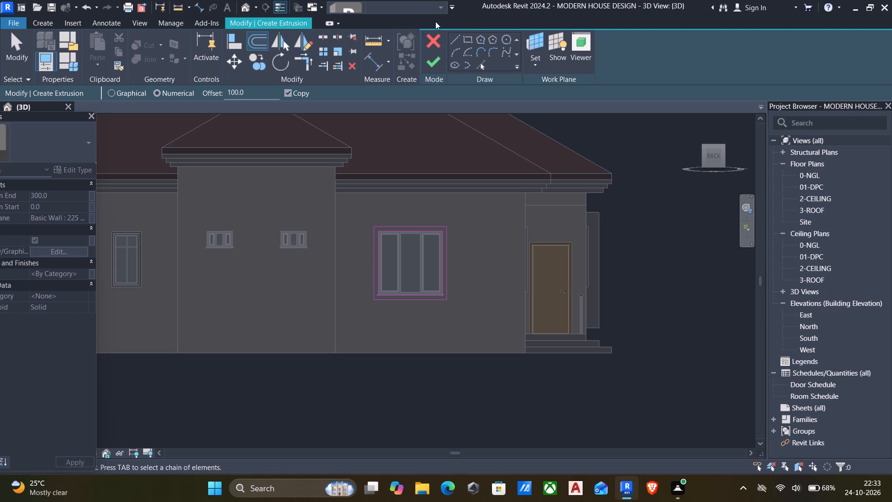
left_click(427, 63)
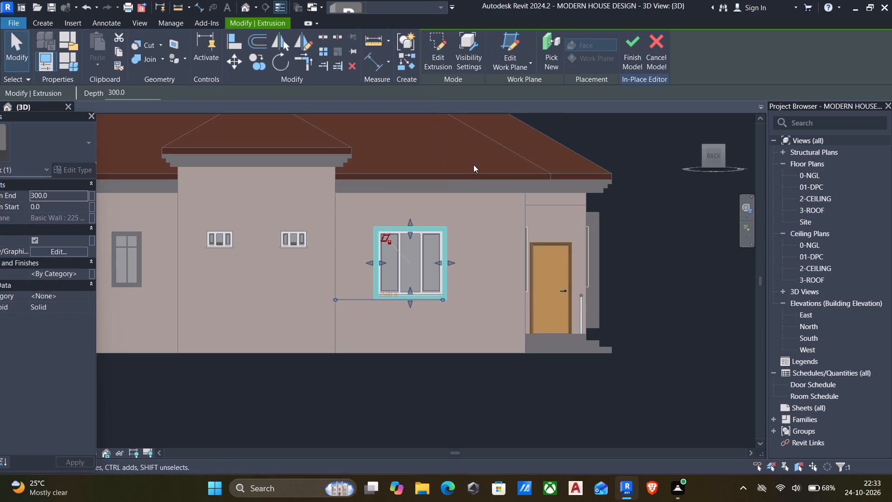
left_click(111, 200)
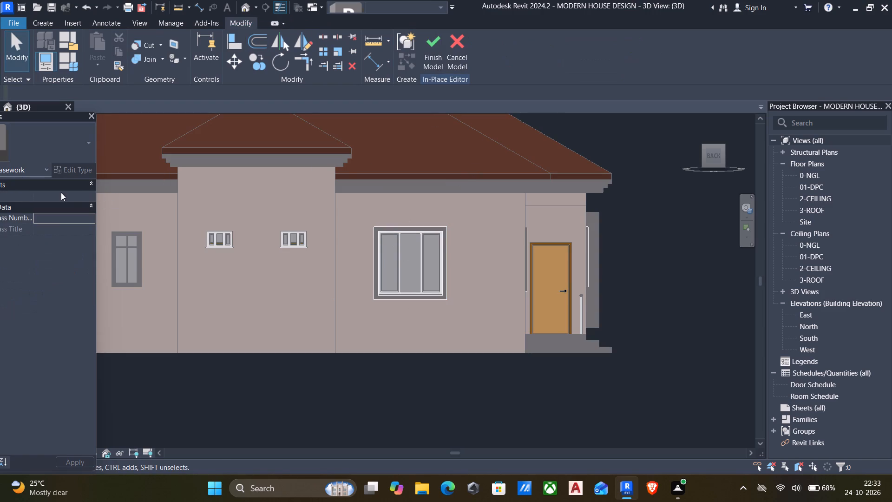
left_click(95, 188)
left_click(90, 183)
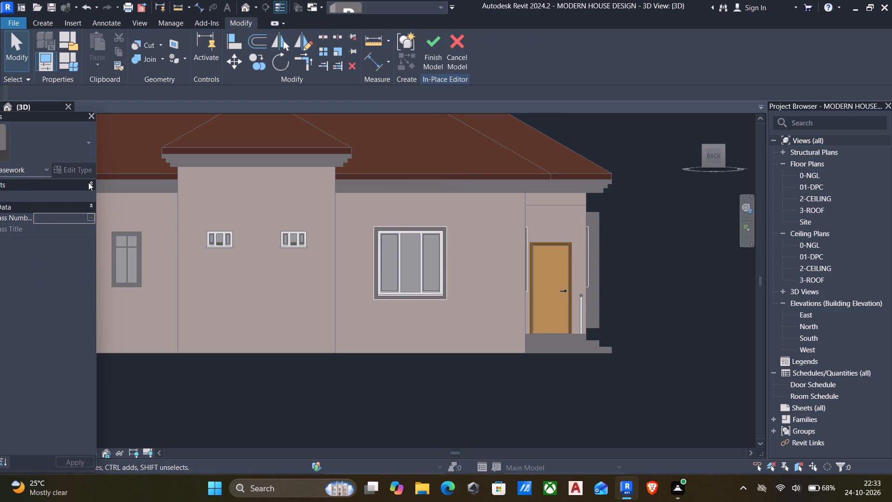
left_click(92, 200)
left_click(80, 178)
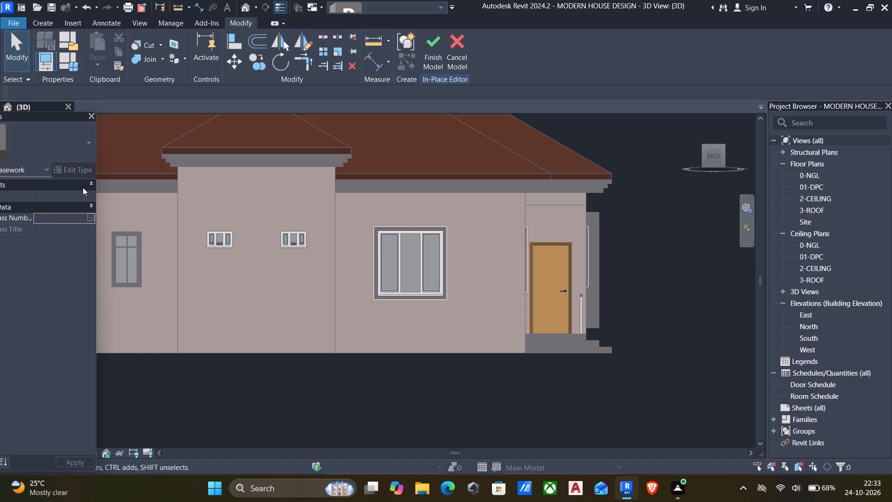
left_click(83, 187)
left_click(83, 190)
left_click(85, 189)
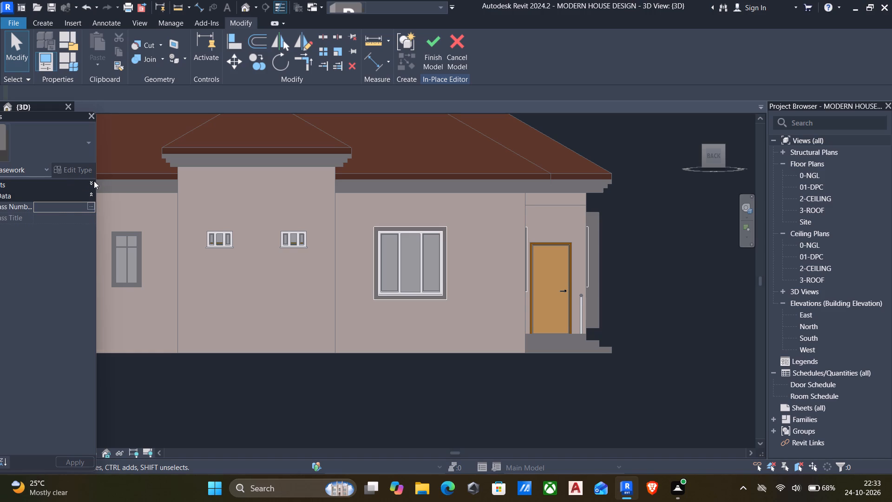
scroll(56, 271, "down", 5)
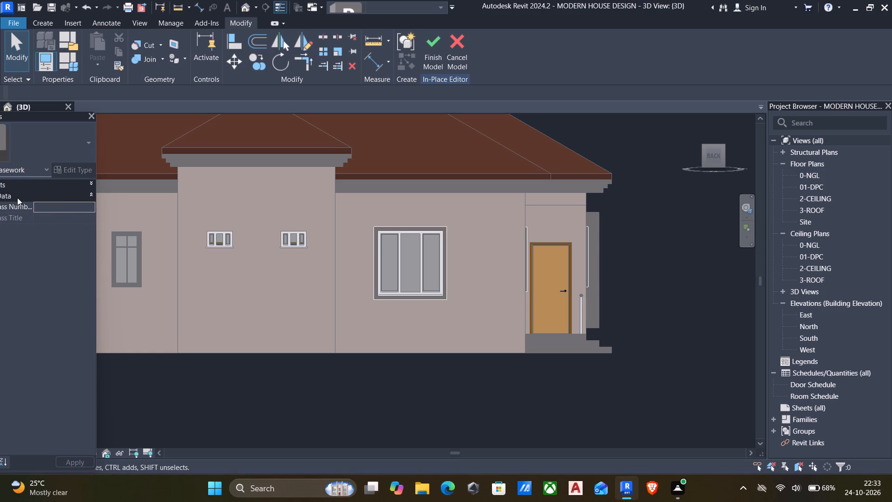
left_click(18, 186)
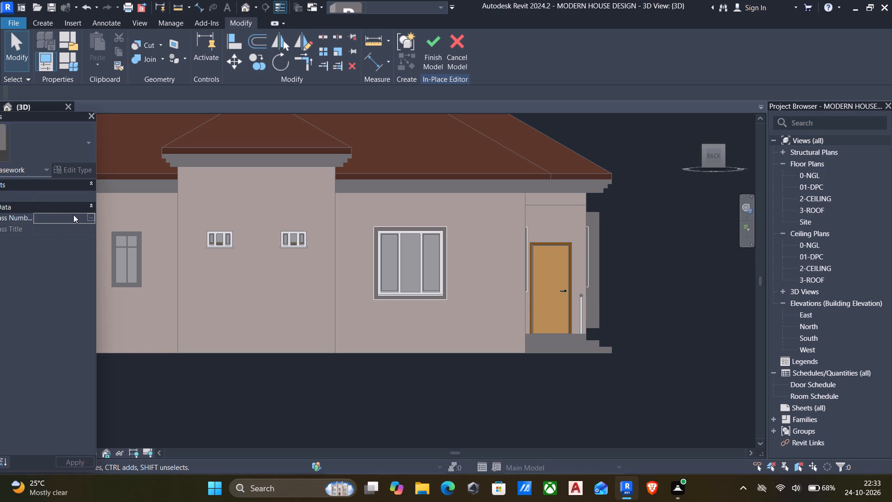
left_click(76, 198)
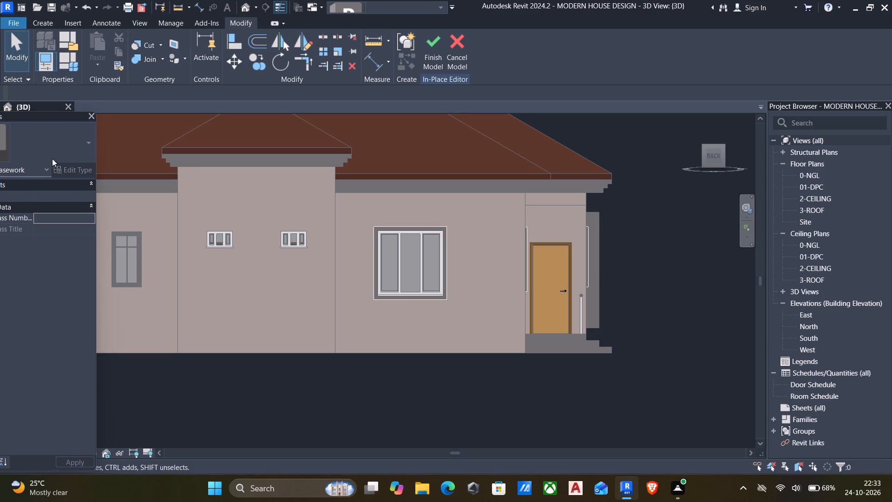
Start another solid extrusion, picking the projecting back wall with the two small windows as its work plane.
scroll(156, 321, "down", 2)
middle_click_drag(207, 298, 320, 300)
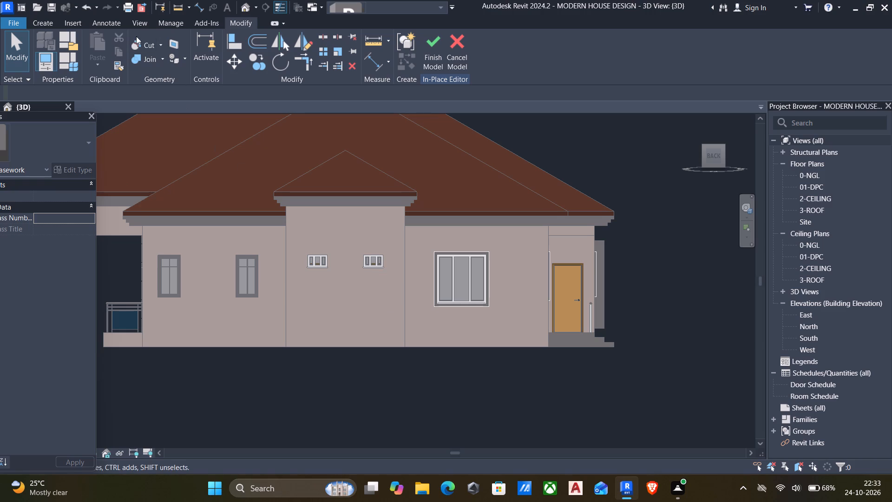
left_click(43, 22)
left_click(101, 42)
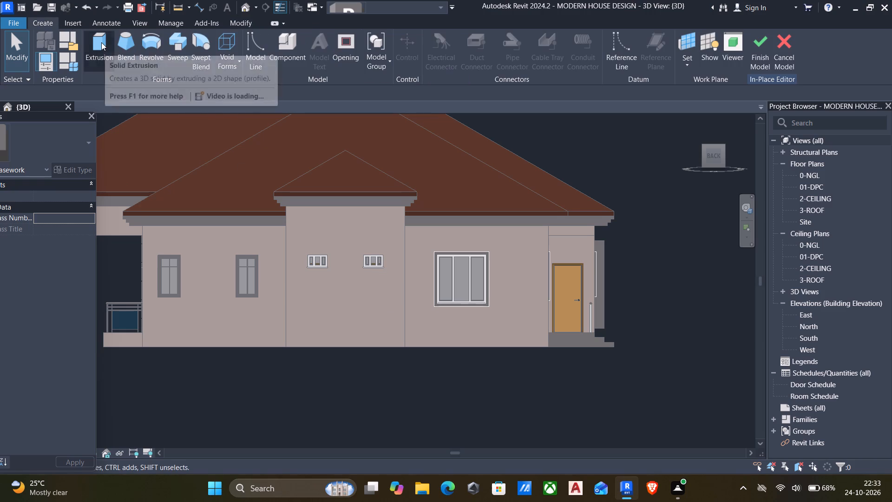
left_click(101, 42)
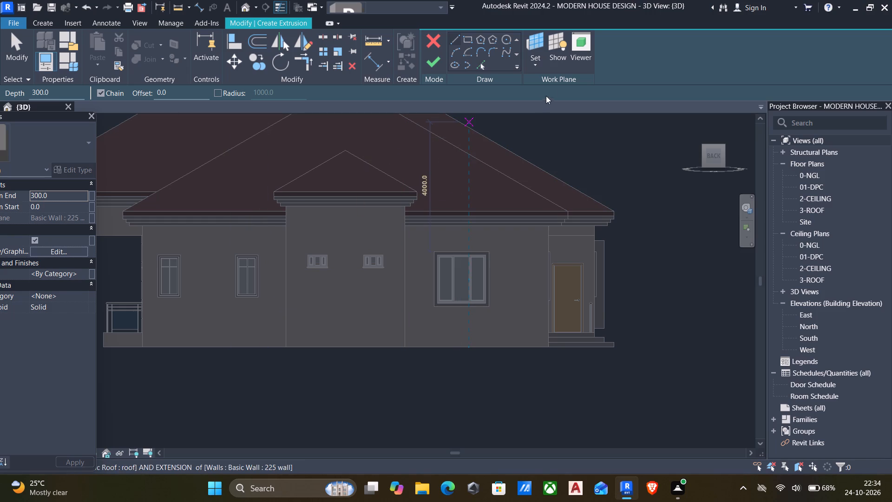
left_click(538, 69)
left_click(564, 111)
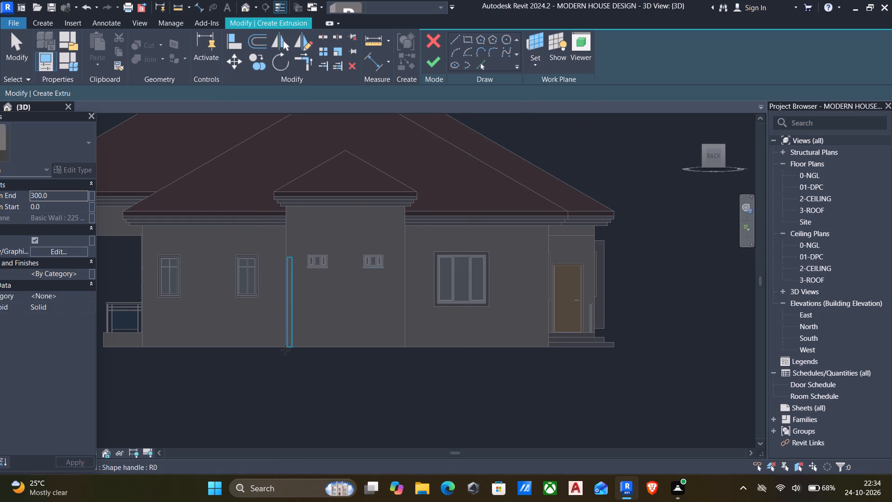
left_click(302, 346)
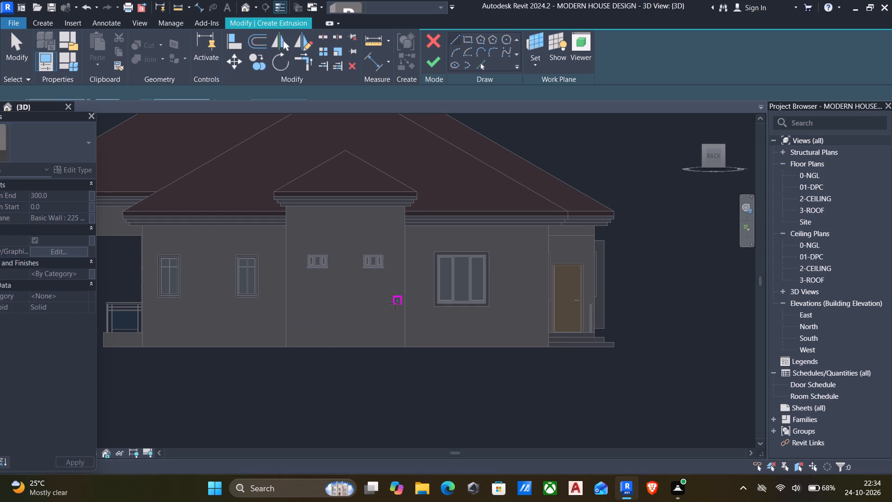
Sketch a 600 mm by 400 mm rectangle around each of the two small windows, from top corner to opposite sill corner.
left_click(470, 39)
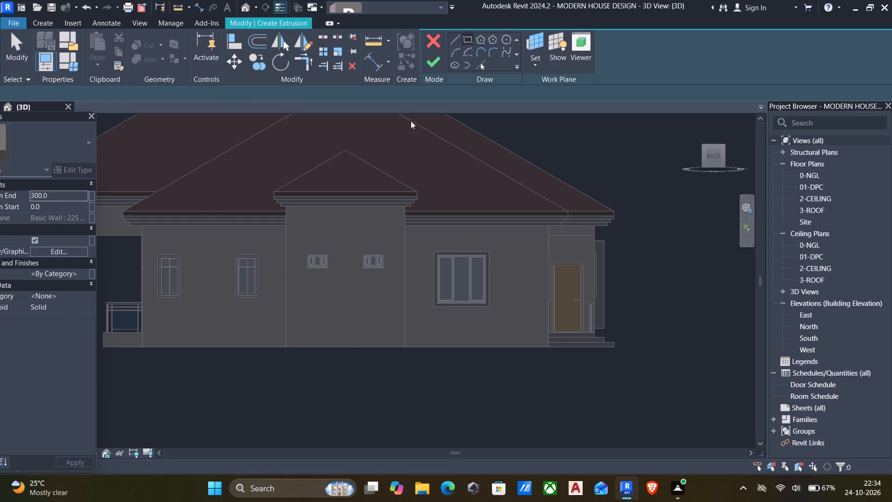
scroll(354, 286, "up", 4)
scroll(290, 255, "up", 6)
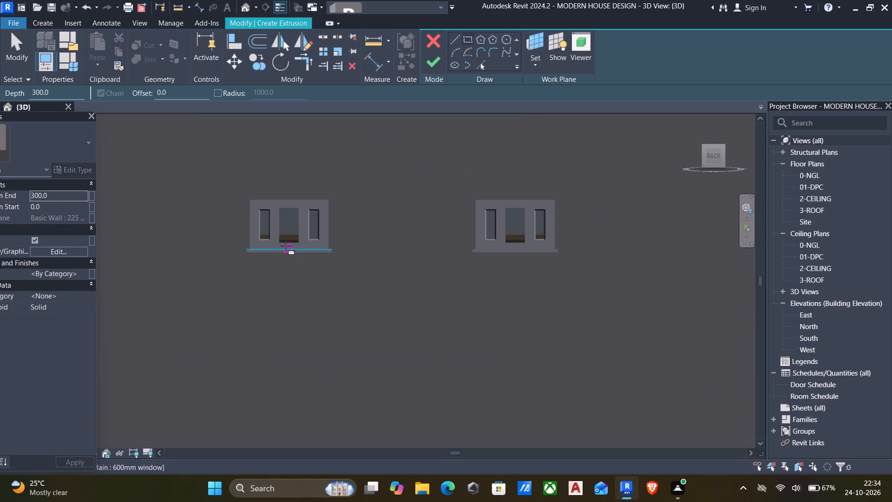
scroll(286, 246, "up", 3)
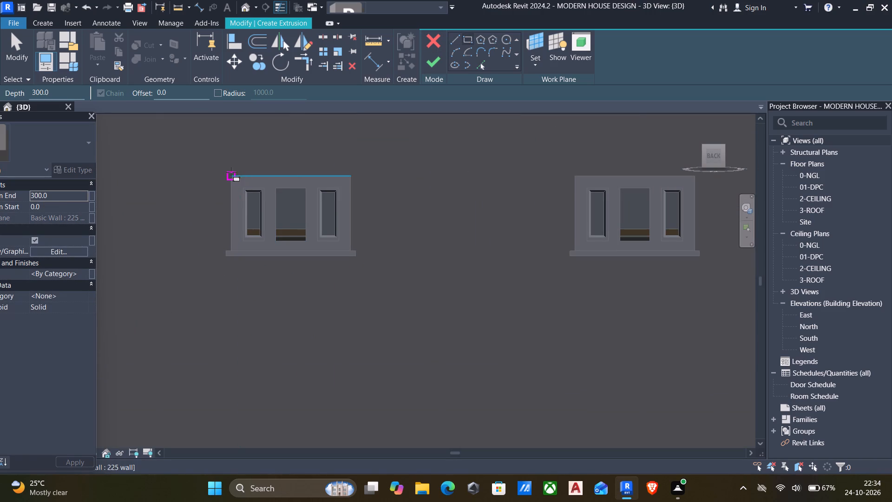
left_click(231, 172)
left_click(352, 258)
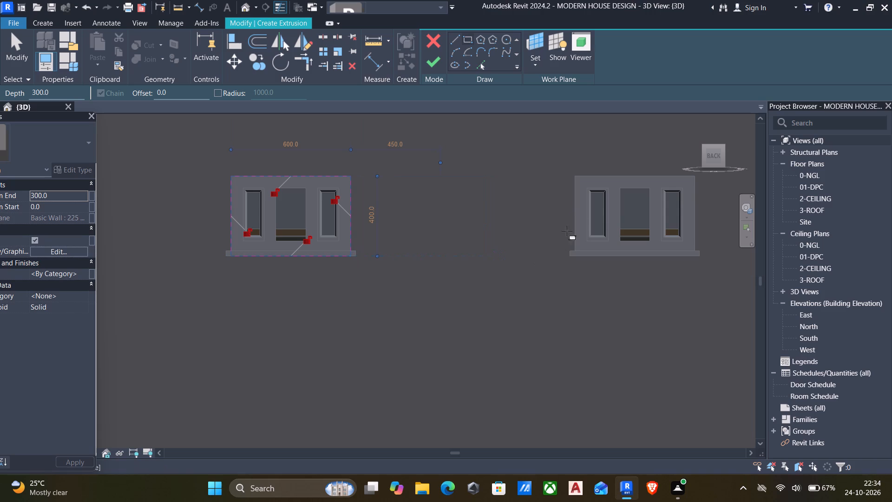
left_click(573, 174)
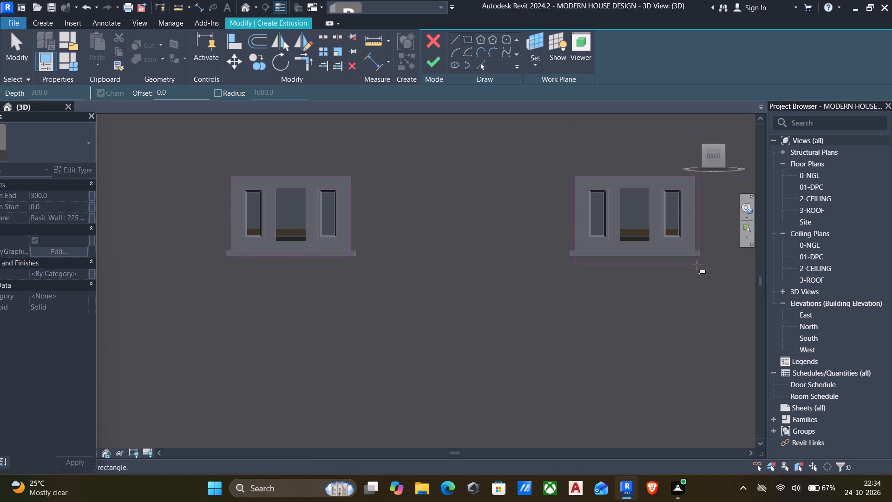
scroll(697, 265, "up", 4)
left_click(688, 248)
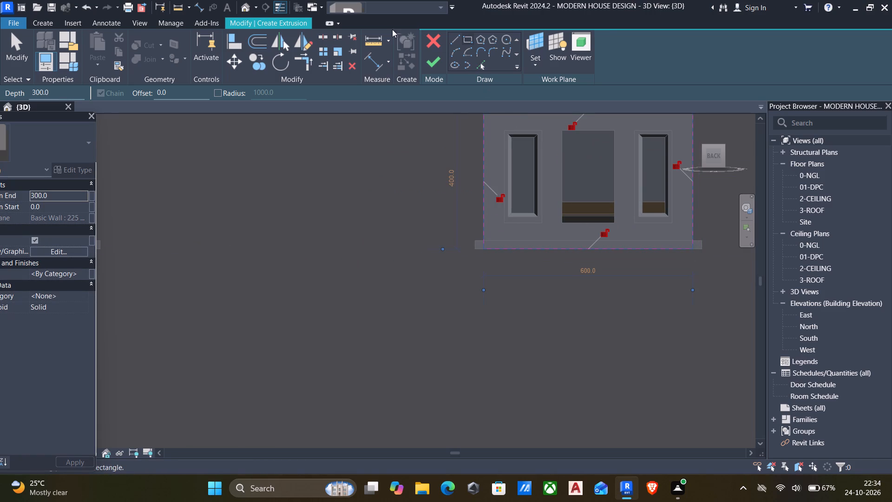
Offset a copy of the whole rectangle 100 mm outward around the small window farther from the large three-panel window.
left_click(255, 39)
scroll(568, 266, "down", 4)
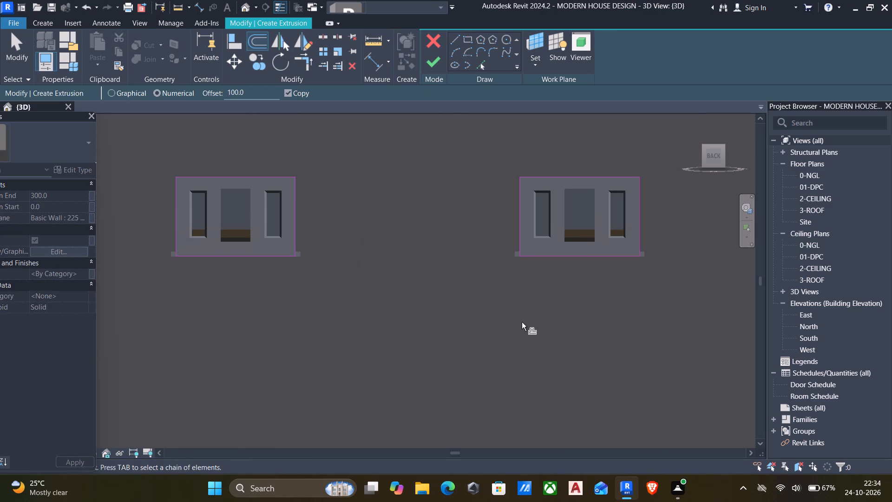
middle_click_drag(507, 312, 692, 415)
key("Tab")
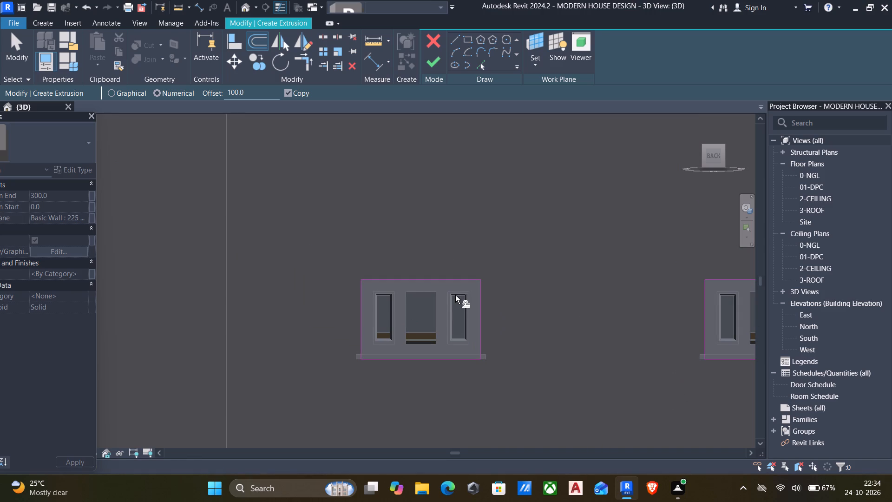
key("Tab")
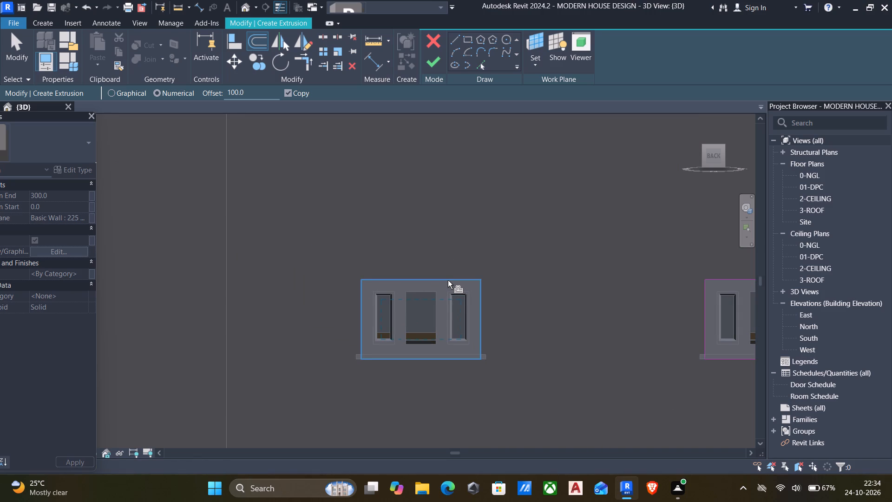
key("Tab")
key("Tab")
key("Tab")
key("Tab")
scroll(448, 280, "up", 3)
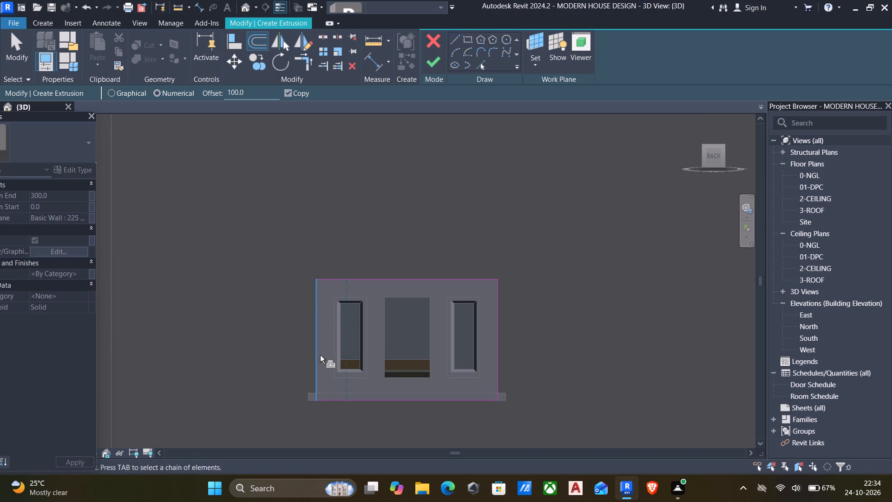
key("q")
key("Tab")
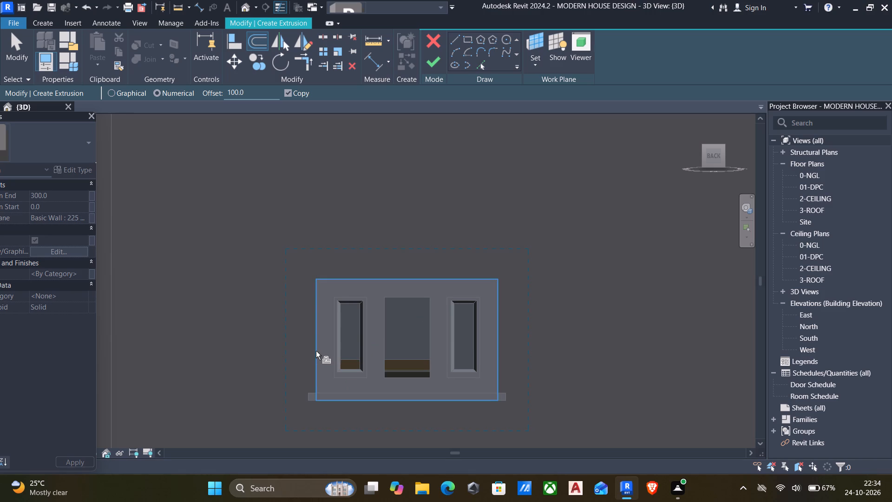
left_click(316, 351)
Offset a copy of the whole rectangle 100 mm outward around the small window nearer the large three-panel window.
scroll(453, 325, "down", 5)
middle_click_drag(527, 324, 518, 327)
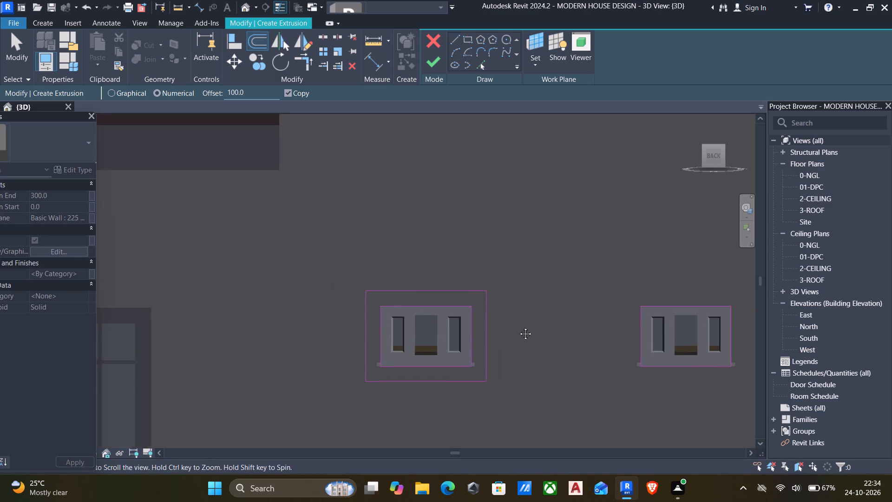
middle_click_drag(518, 327, 420, 323)
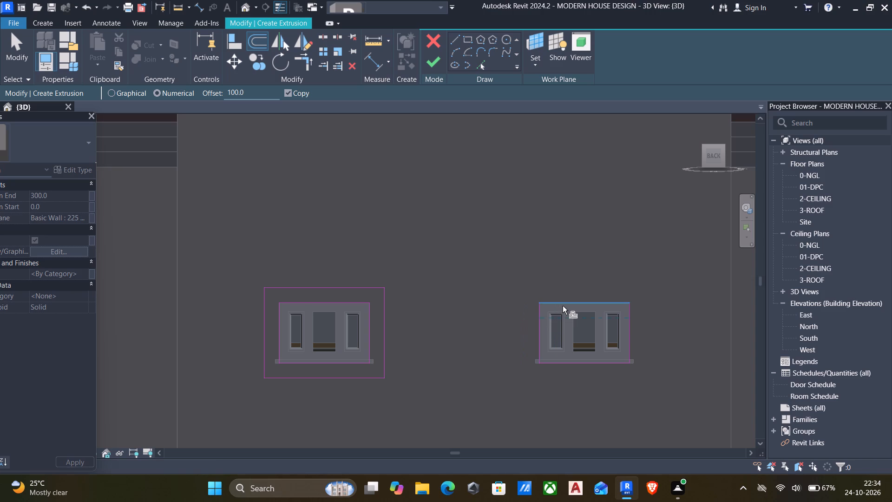
key("Tab")
key("Tab")
key("Tab")
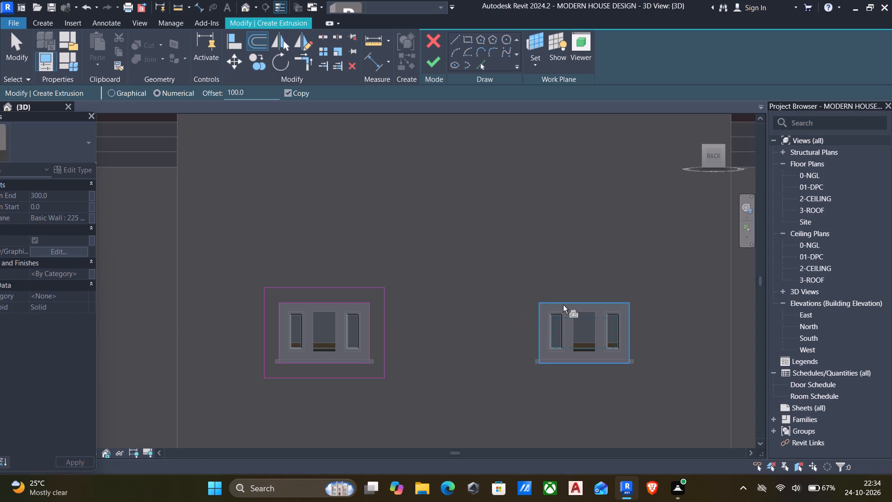
key("Tab")
scroll(563, 305, "up", 4)
key("Tab")
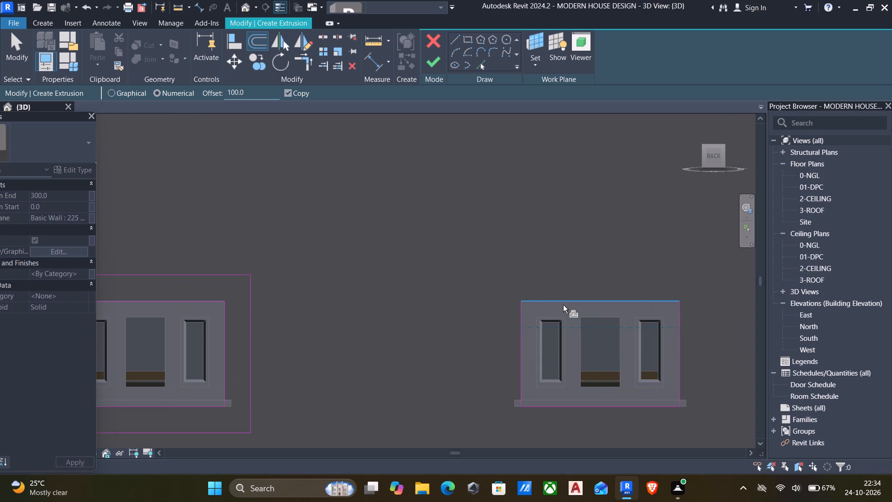
key("Tab")
key("Tab")
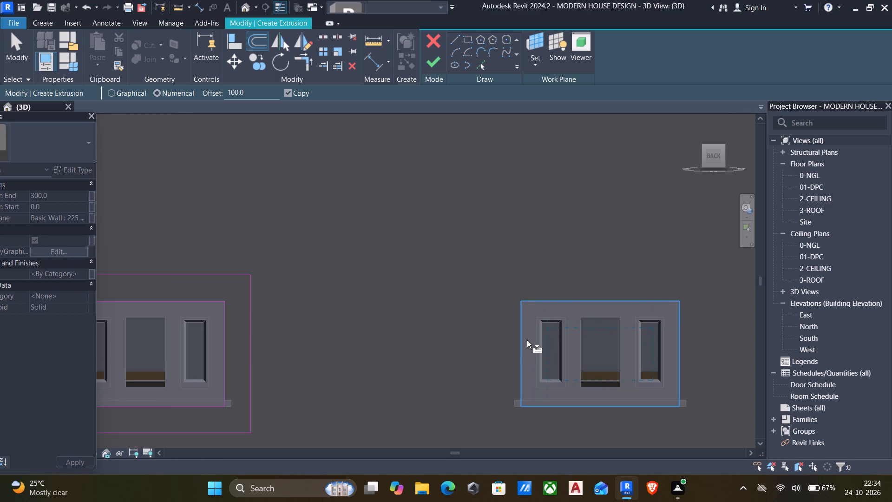
key("Tab")
key("Tab")
key("Tab")
key("Tab")
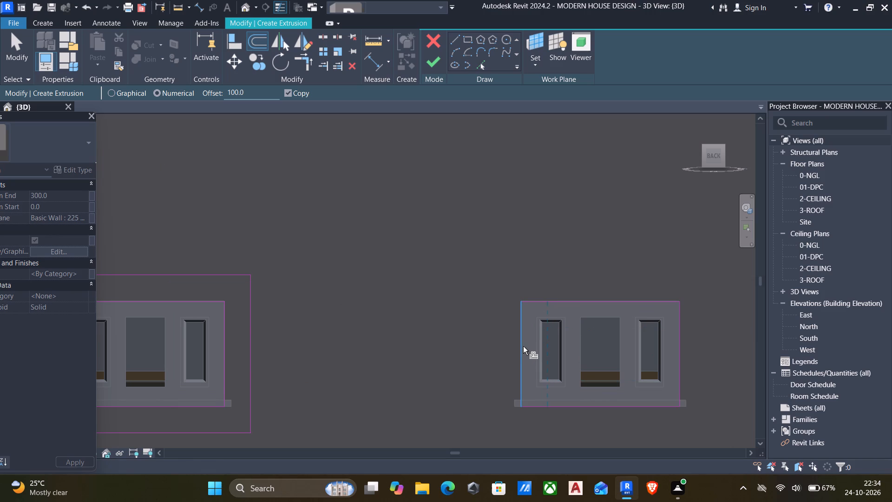
key("Tab")
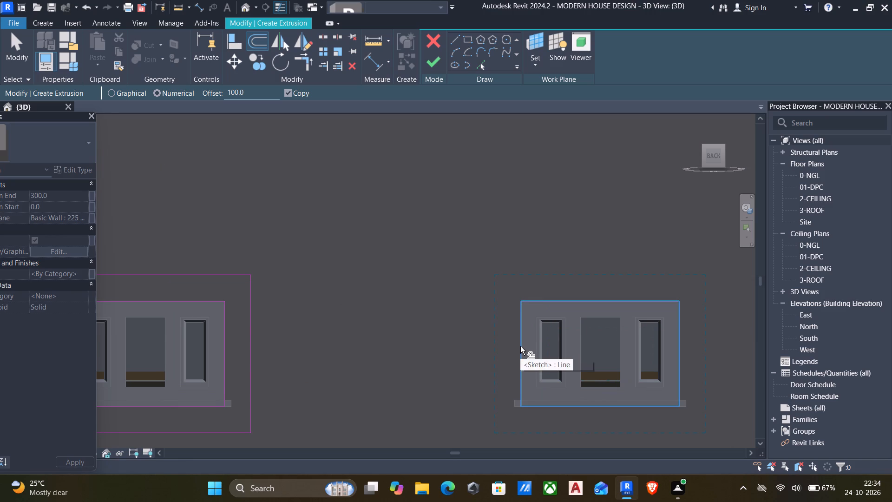
left_click(520, 346)
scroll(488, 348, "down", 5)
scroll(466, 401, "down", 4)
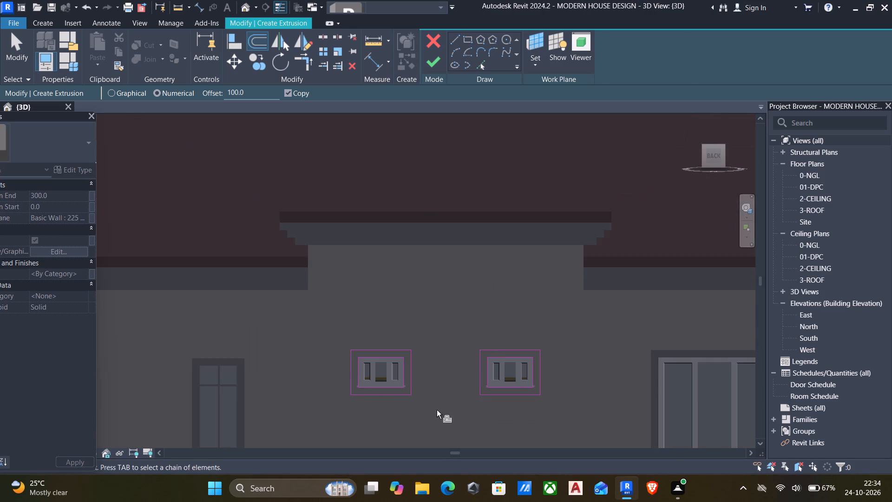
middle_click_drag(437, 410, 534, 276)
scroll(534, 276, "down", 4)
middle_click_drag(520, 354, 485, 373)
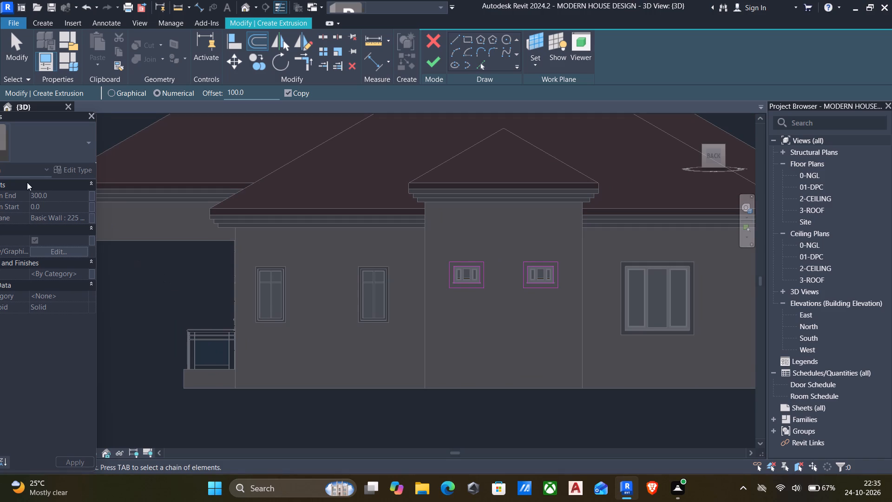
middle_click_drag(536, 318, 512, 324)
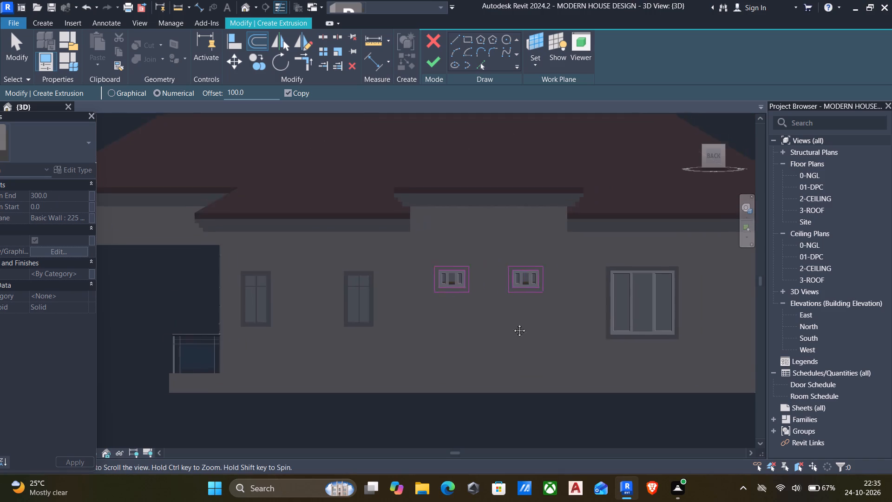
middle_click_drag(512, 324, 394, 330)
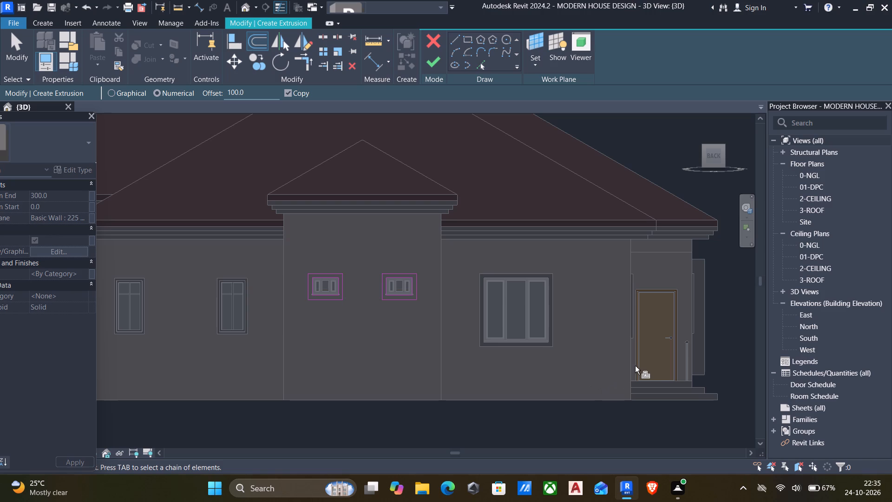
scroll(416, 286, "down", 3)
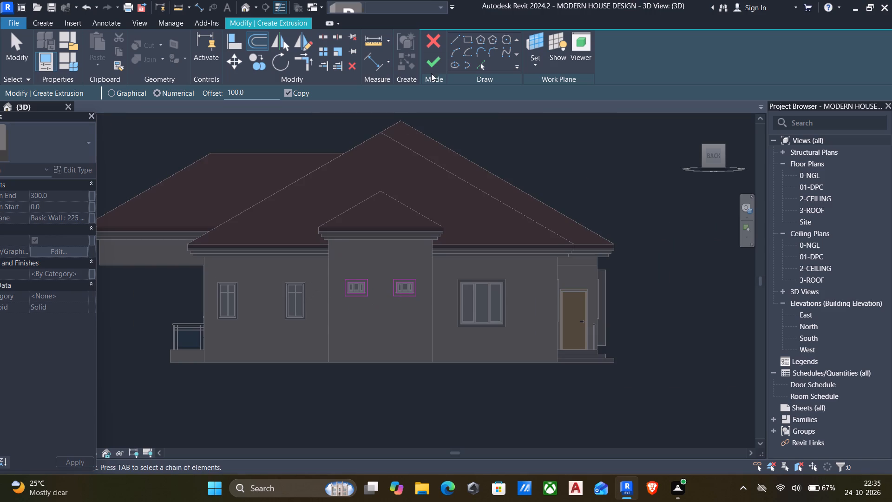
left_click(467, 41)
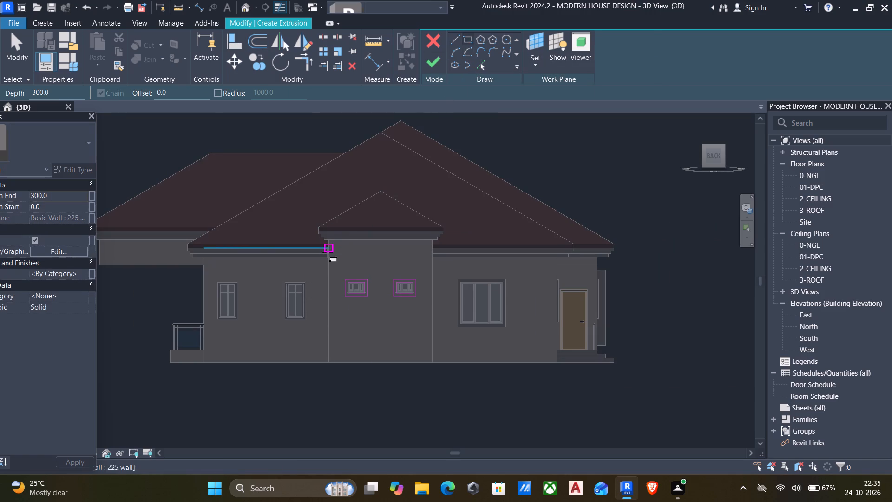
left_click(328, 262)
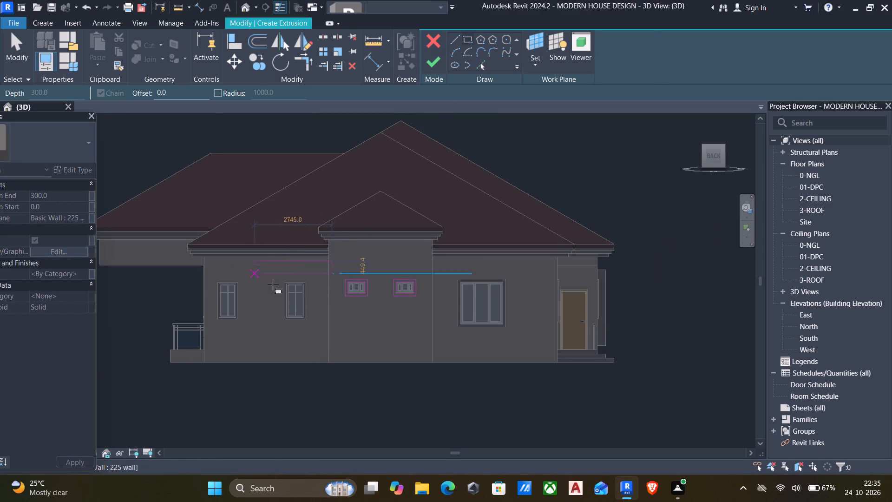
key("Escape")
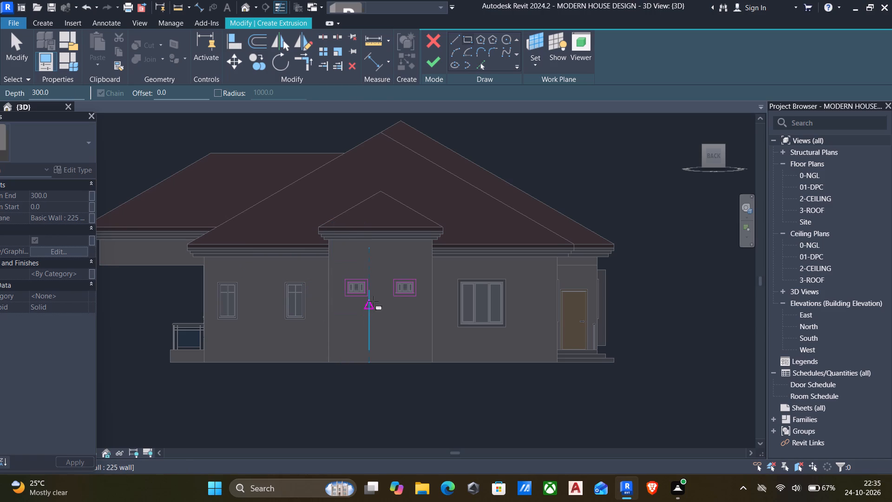
Sketch a 700 mm by 1300 mm rectangle around each of the two tall casement windows, between opposite outer frame corners.
left_click(469, 40)
scroll(230, 298, "up", 8)
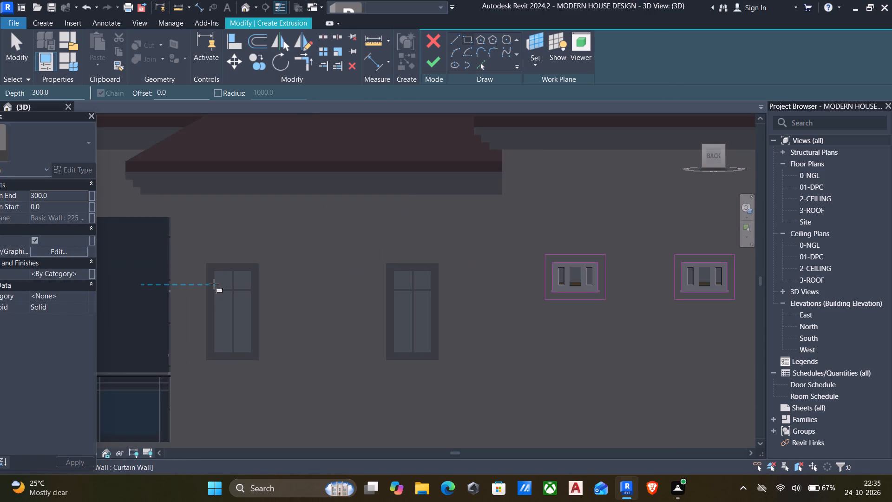
scroll(214, 284, "up", 5)
left_click(200, 233)
scroll(213, 277, "down", 3)
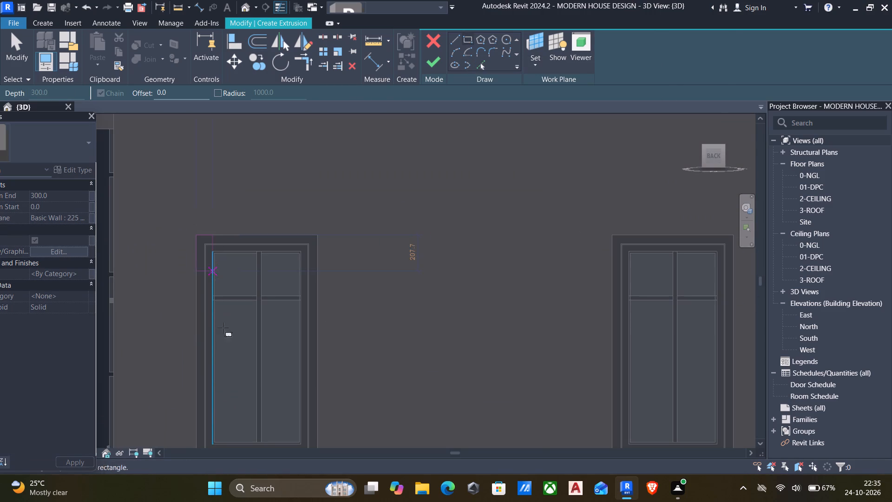
scroll(223, 328, "down", 2)
middle_click_drag(227, 343, 275, 267)
scroll(275, 266, "up", 1)
scroll(329, 344, "up", 4)
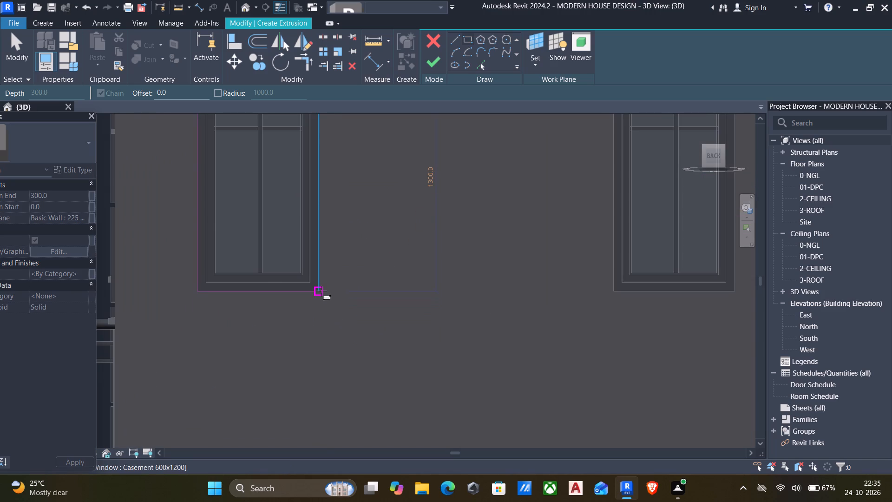
left_click(321, 291)
scroll(497, 346, "down", 4)
middle_click_drag(495, 349, 470, 384)
scroll(513, 346, "up", 4)
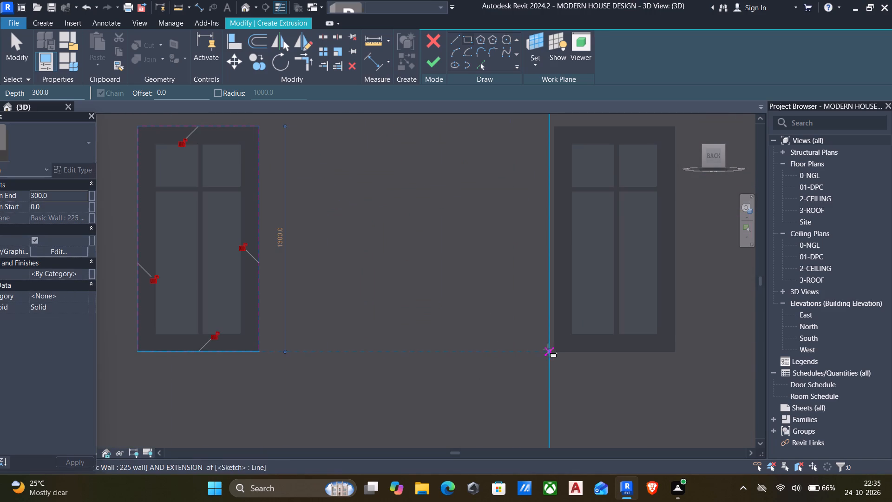
left_click(554, 353)
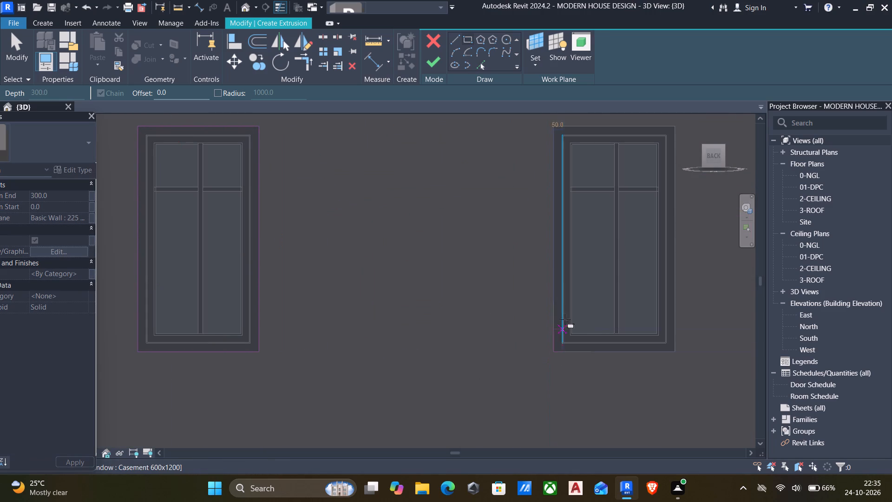
left_click(676, 125)
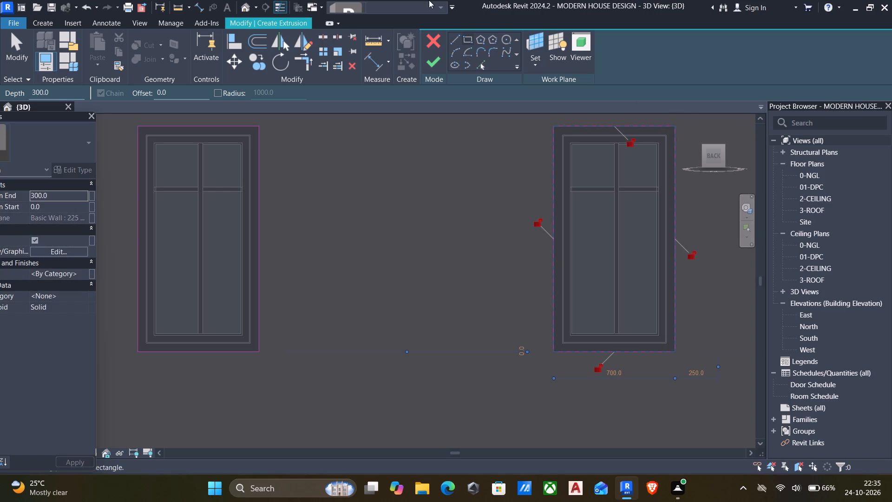
Offset a copy of each tall casement window's whole rectangle 100 mm outward.
scroll(348, 224, "down", 4)
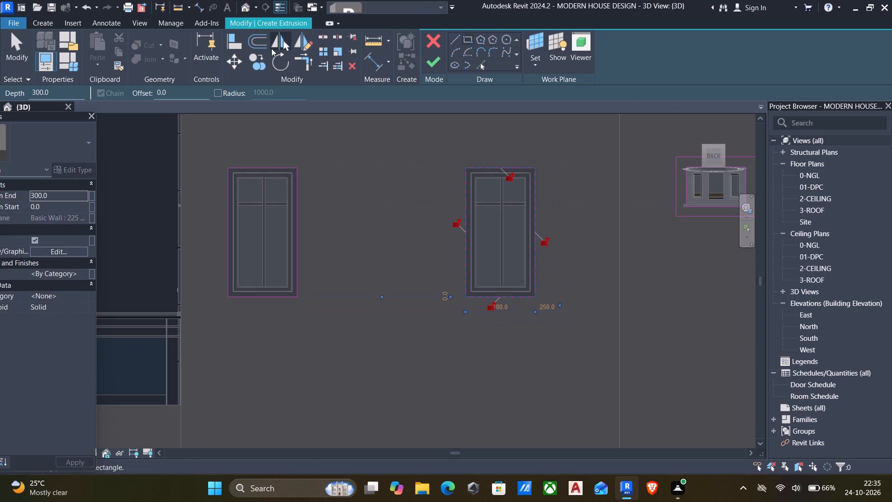
left_click(258, 38)
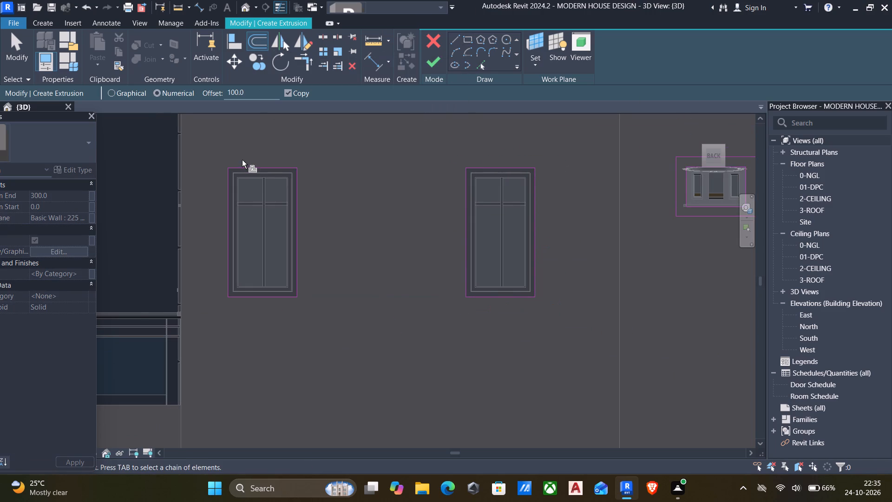
key("Tab")
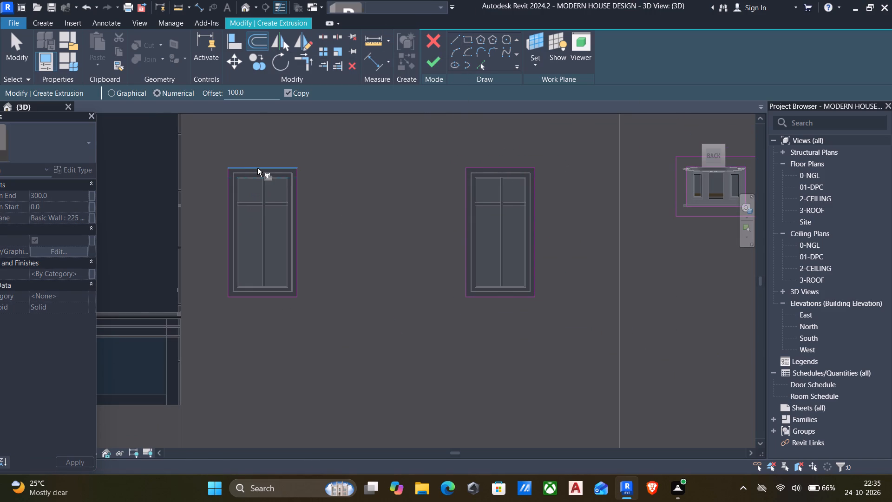
key("Tab")
left_click(257, 168)
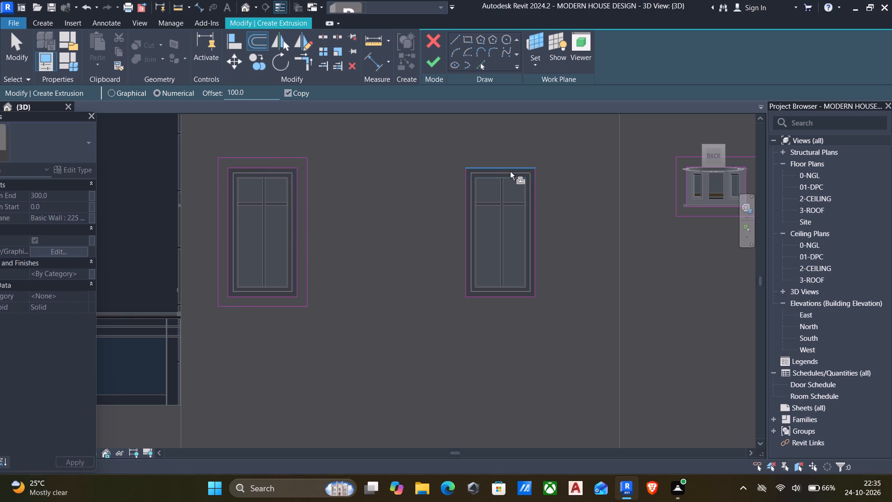
left_click(510, 172)
key("Tab")
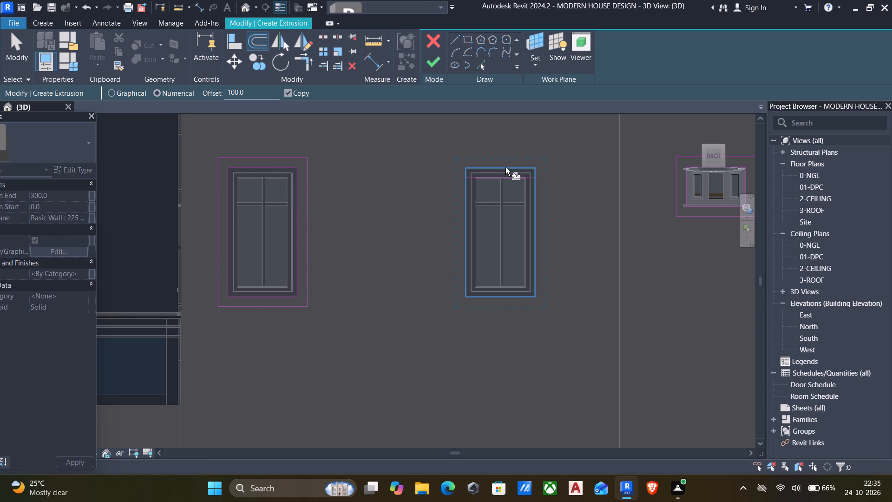
left_click(505, 167)
key("Escape")
key("Escape")
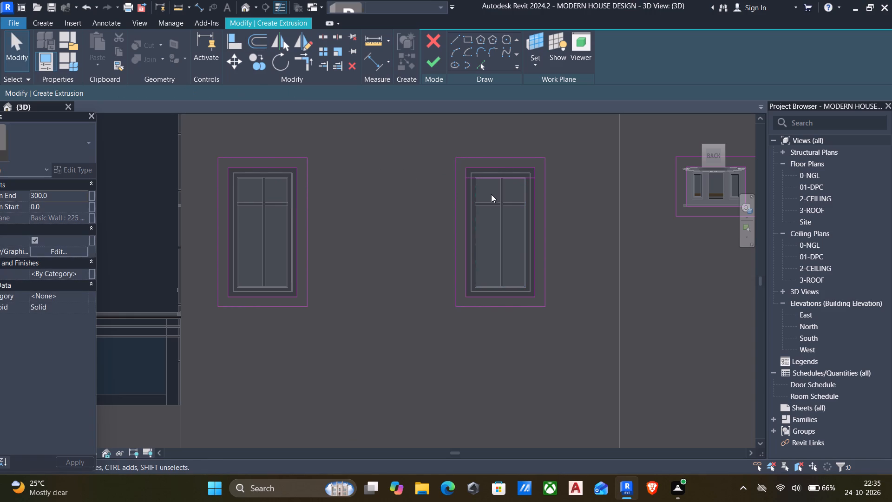
Delete the stray horizontal sketch line just inside the top of the tall window nearer the small windows.
left_click(488, 180)
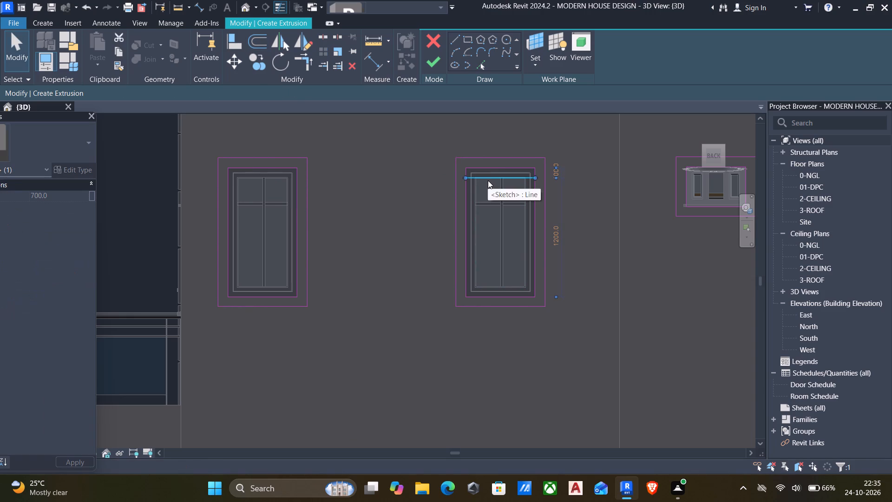
key("Delete")
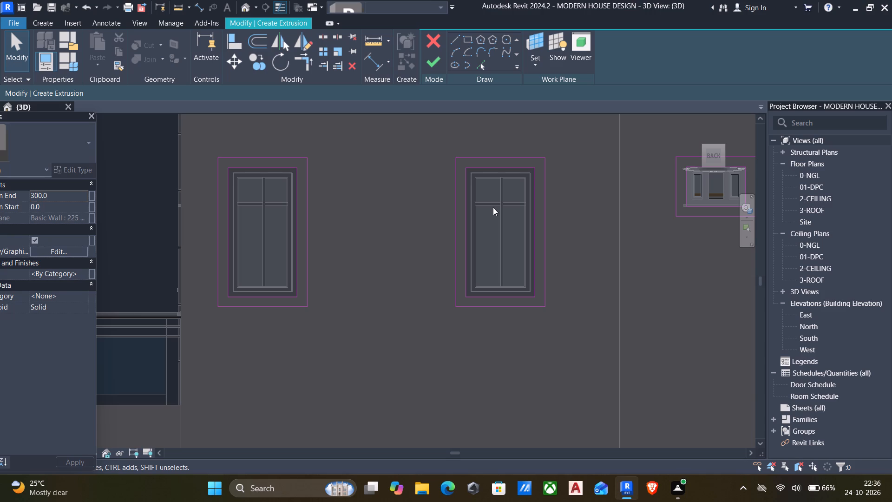
Finish the window surround extrusion with a 50 mm depth and complete the in-place model.
left_click(438, 55)
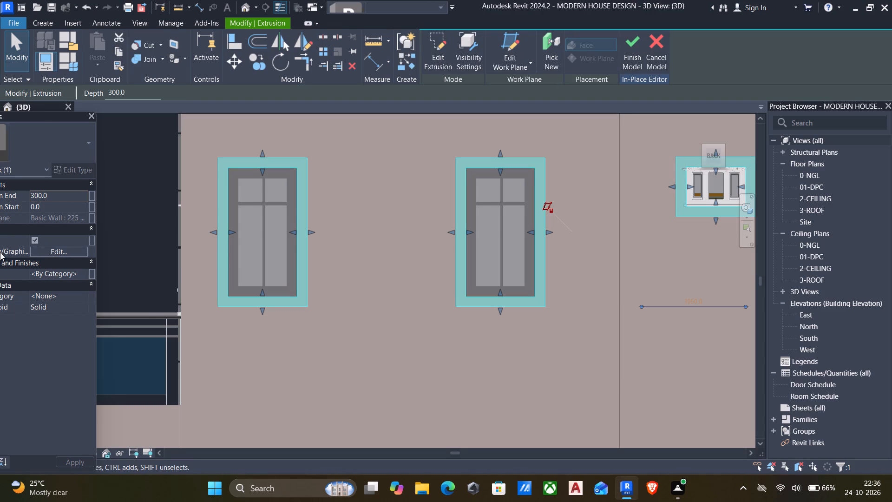
left_click(71, 194)
type("50")
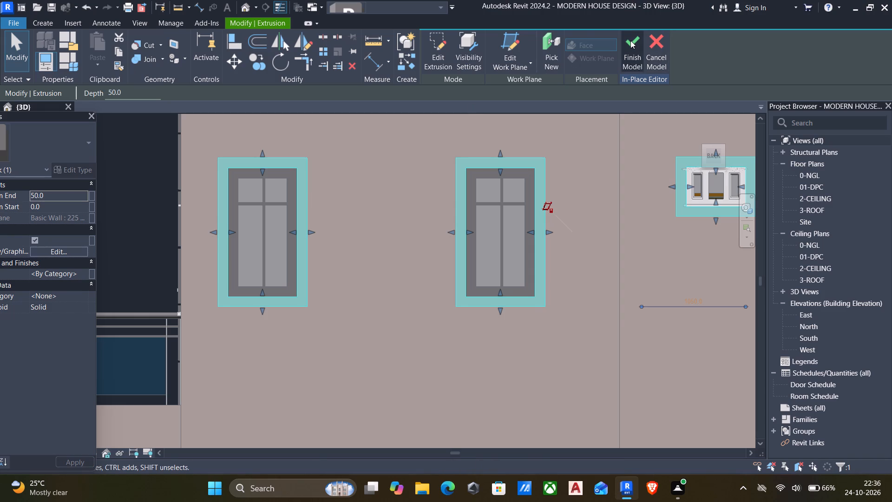
left_click(630, 40)
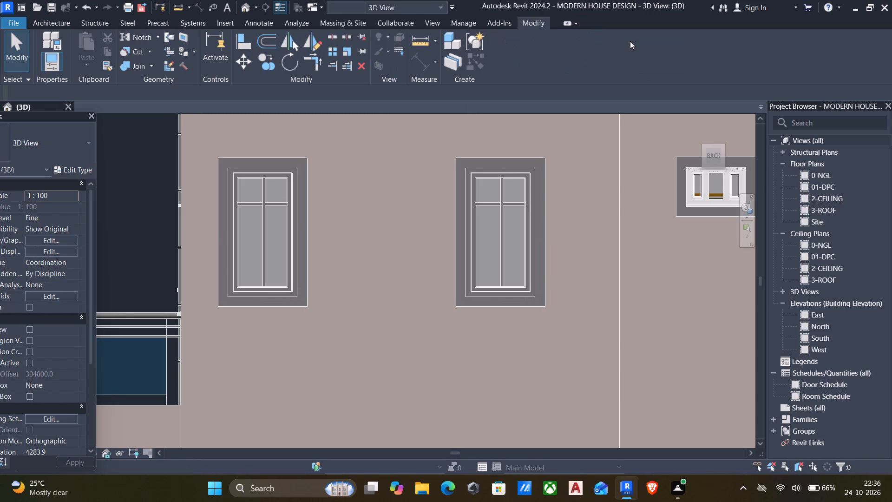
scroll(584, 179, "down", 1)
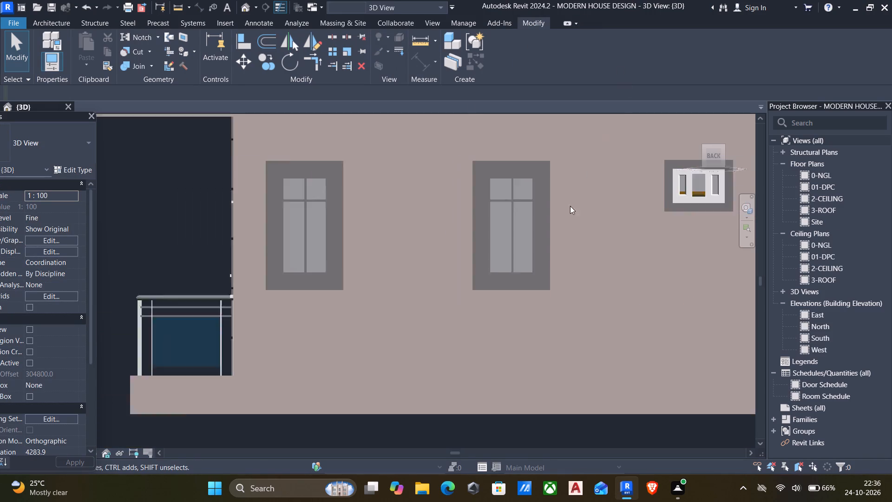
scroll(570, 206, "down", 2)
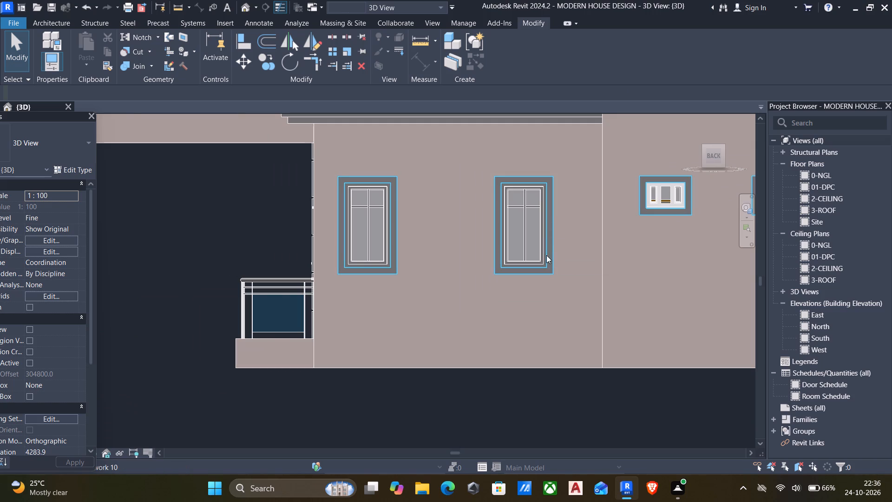
Open the back-wall window surround casework for in-place editing and edit the sketch of its extrusion.
scroll(542, 264, "down", 3)
middle_click_drag(520, 284, 577, 323, "shift")
middle_click_drag(580, 320, 295, 203)
scroll(293, 205, "down", 5)
middle_click_drag(308, 250, 433, 324, "shift")
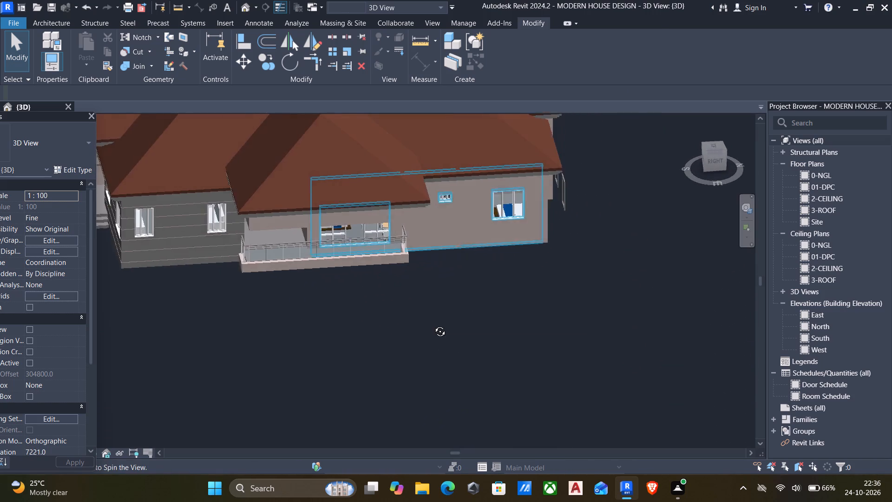
middle_click_drag(433, 324, 427, 286, "shift")
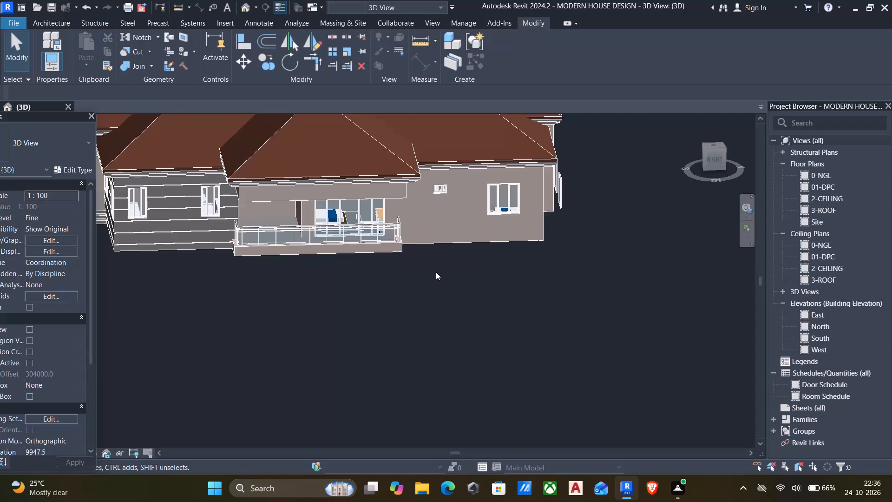
left_click(560, 193)
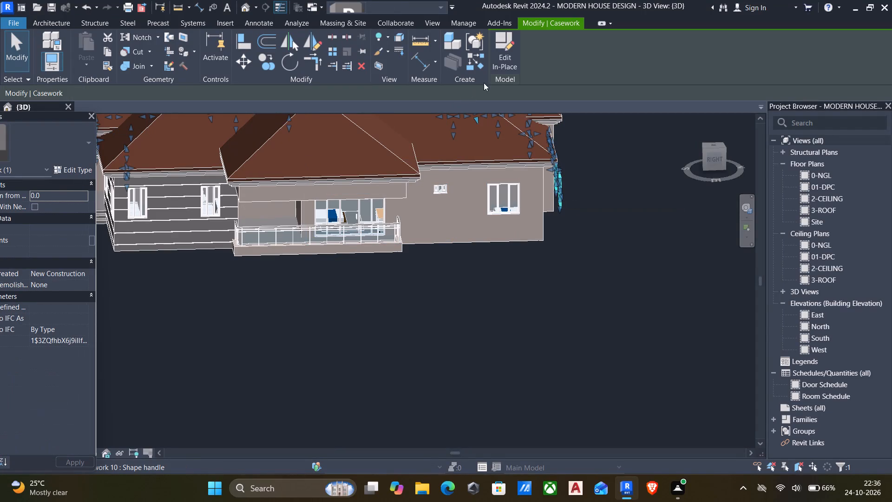
left_click(503, 62)
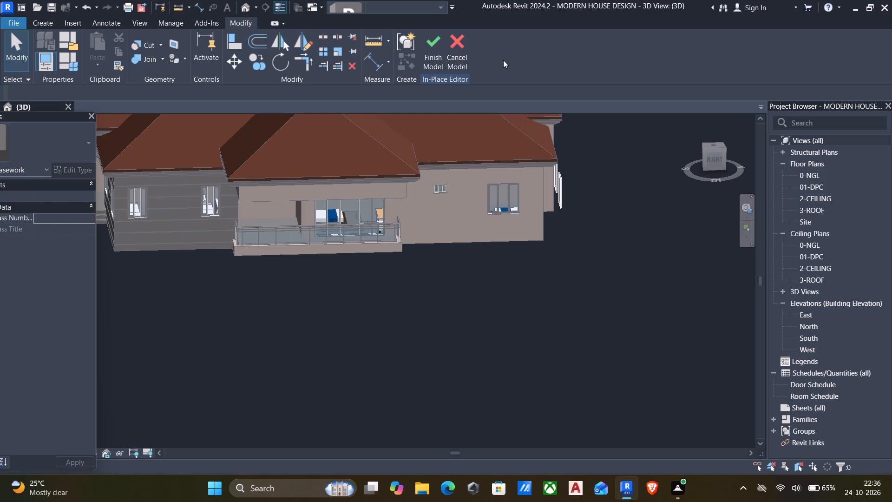
left_click(564, 191)
left_click(431, 46)
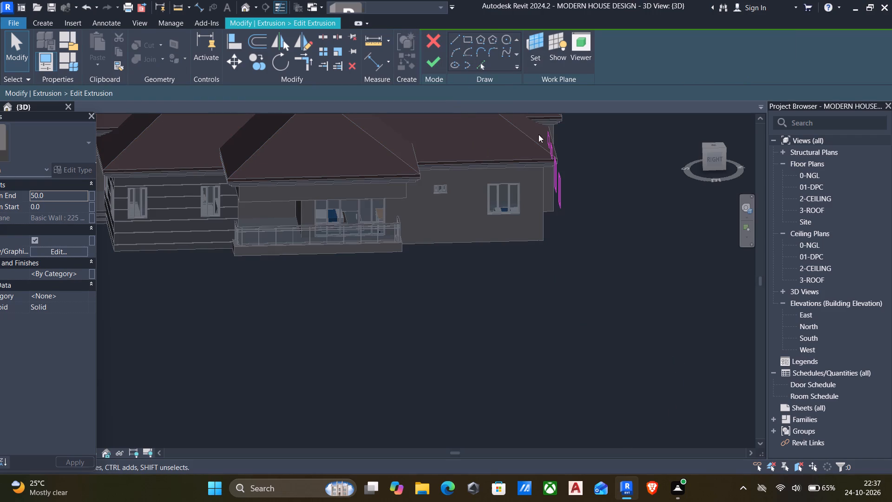
Pick the back wall face containing the two tall casement windows as the extrusion sketch's work plane.
left_click(537, 65)
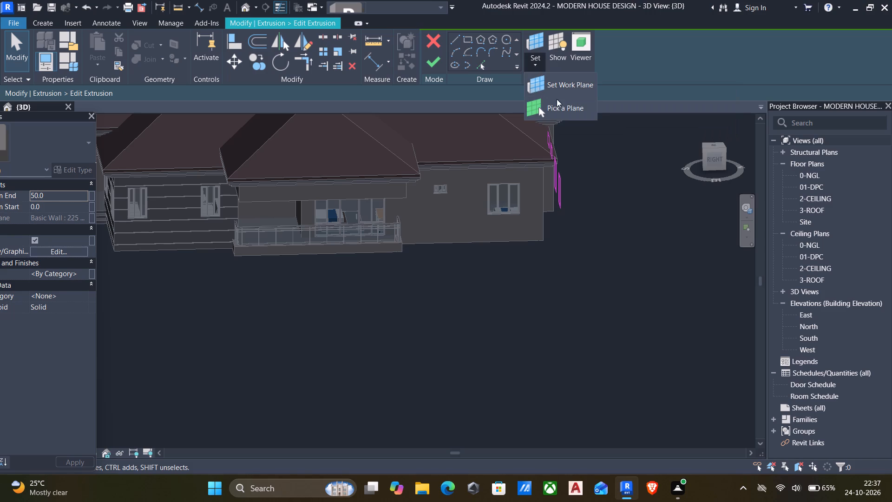
left_click(562, 106)
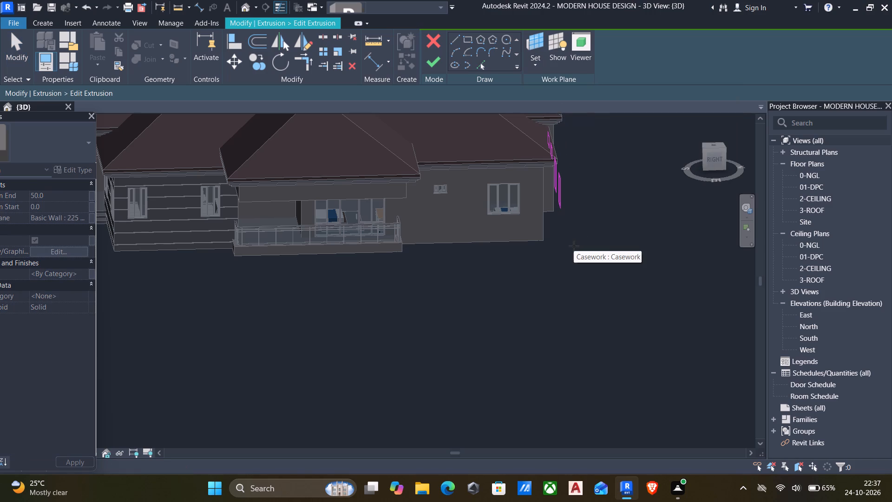
scroll(548, 279, "down", 1)
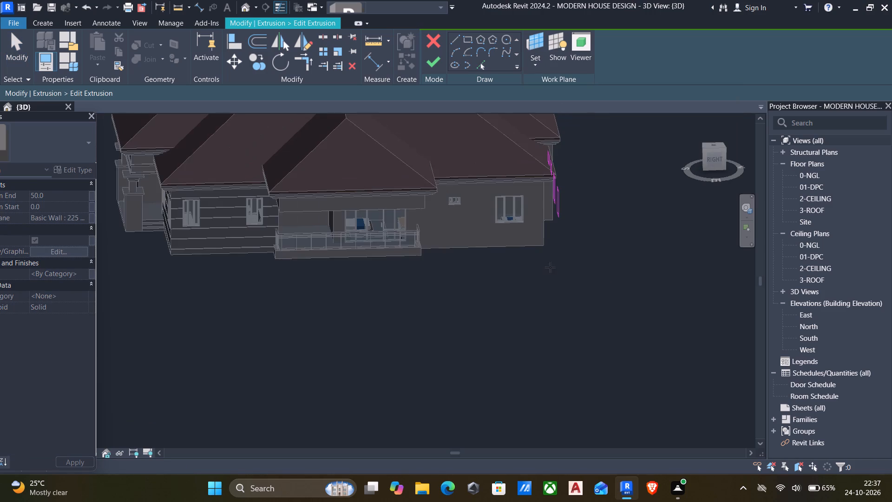
middle_click_drag(548, 268, 441, 226, "shift")
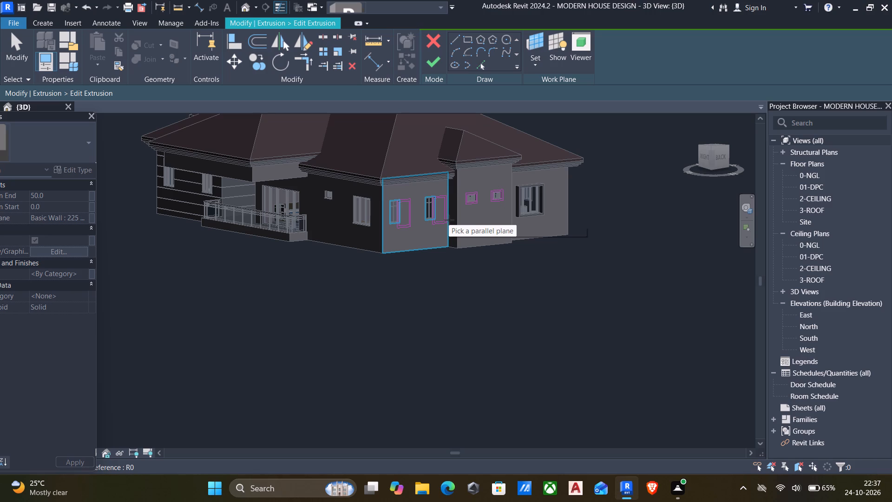
left_click(397, 251)
Examine how the surround sketches line up with the tall and small back-wall windows, at an angle and straight on.
scroll(494, 216, "up", 4)
scroll(318, 156, "up", 2)
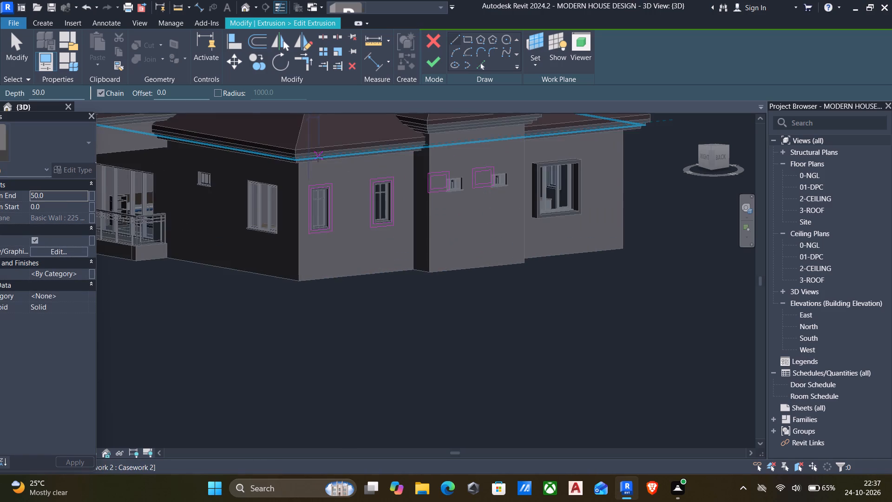
scroll(318, 157, "up", 3)
middle_click_drag(403, 281, 344, 281)
scroll(350, 284, "down", 1)
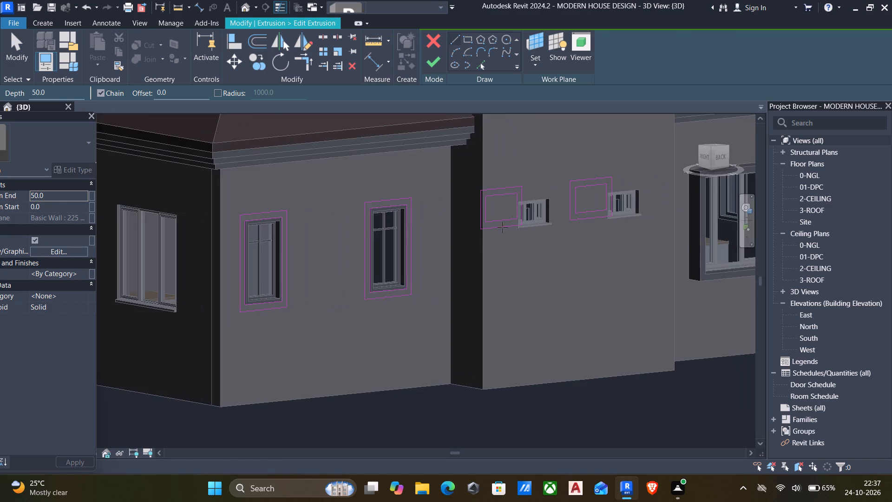
scroll(563, 281, "down", 4)
middle_click_drag(557, 267, 549, 269, "shift")
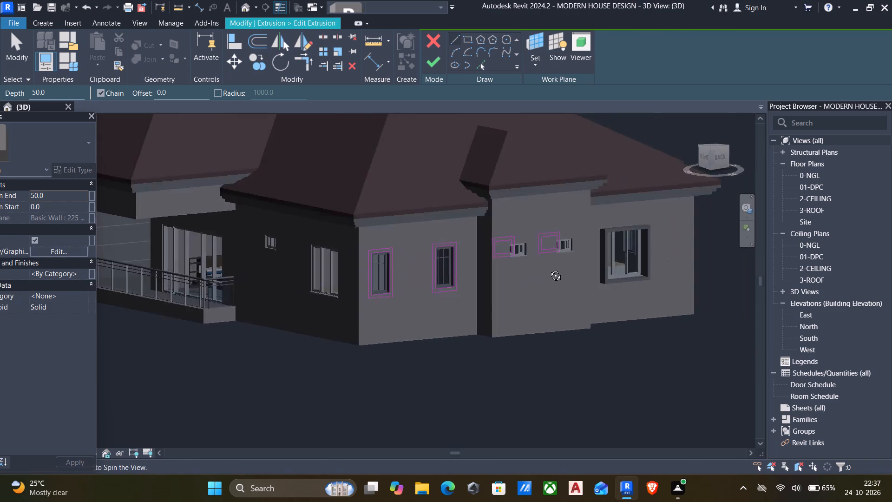
middle_click_drag(549, 269, 483, 258, "shift")
scroll(275, 262, "up", 3)
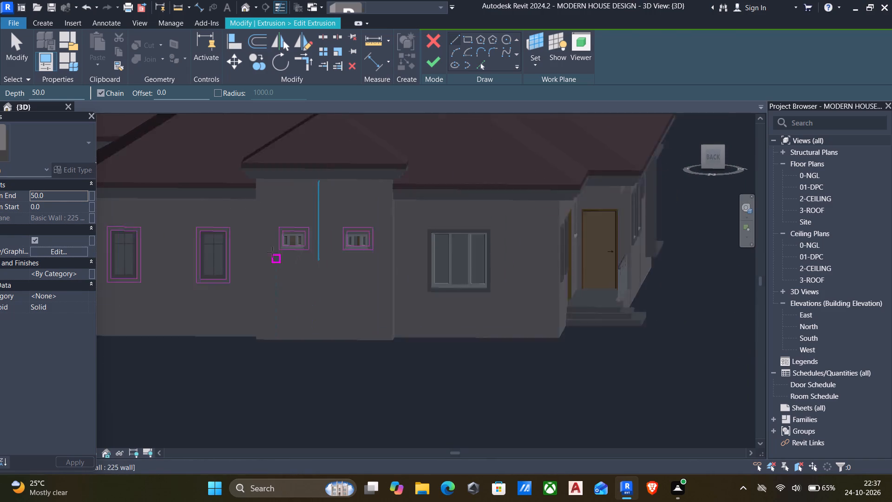
scroll(272, 252, "up", 7)
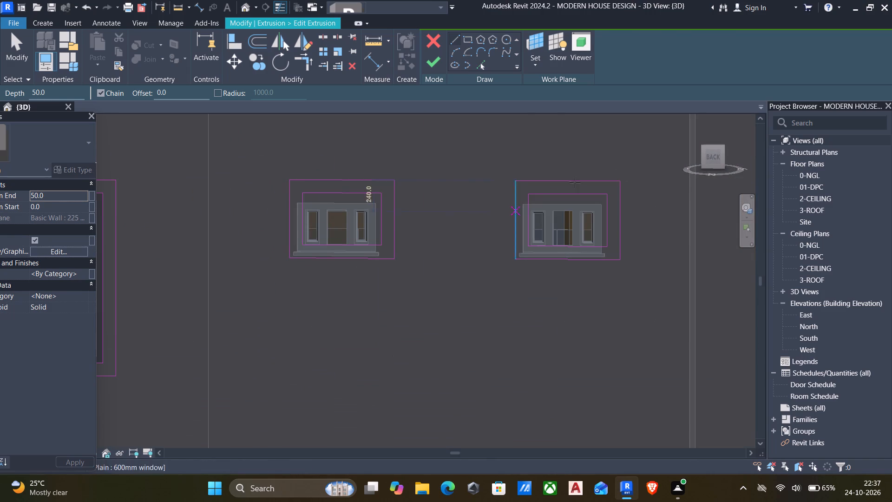
left_click(711, 155)
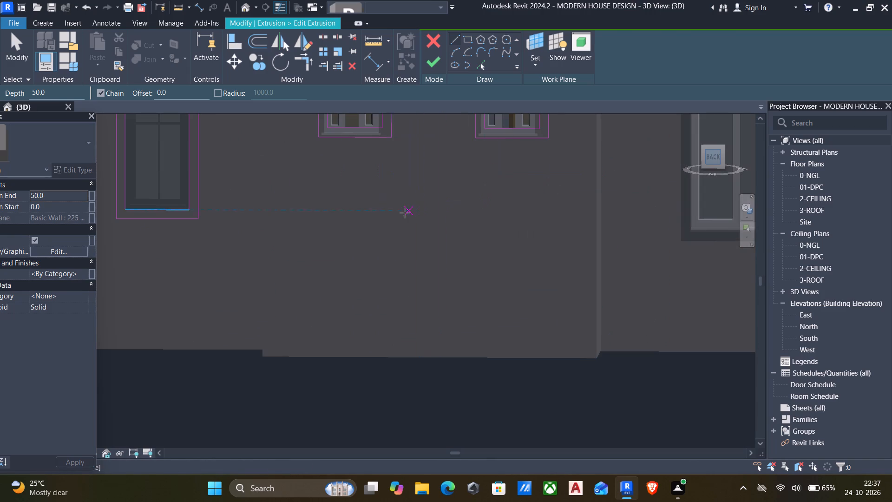
scroll(368, 312, "up", 4)
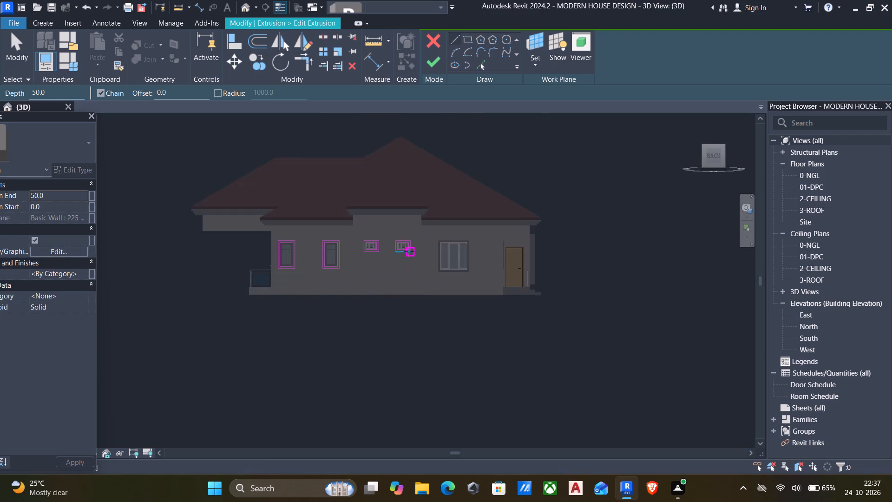
scroll(409, 252, "up", 6)
scroll(278, 235, "up", 6)
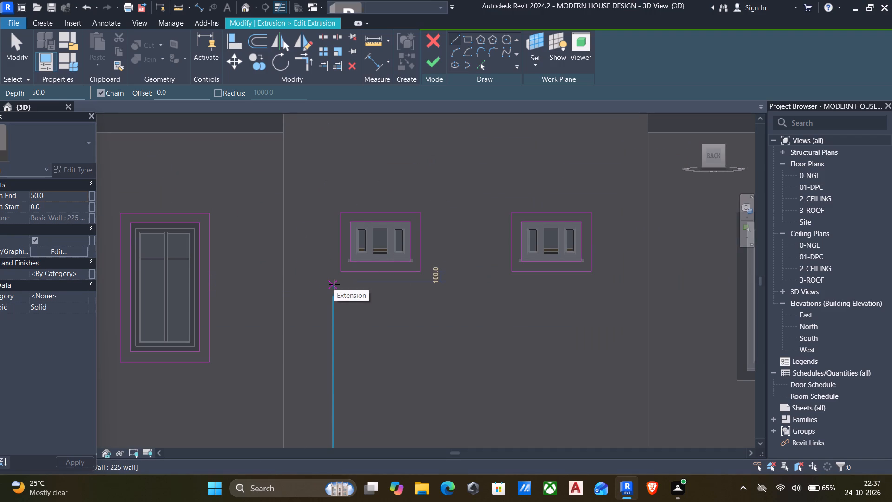
Finish the sketch edit of the back-wall surround extrusion and deselect it.
left_click(429, 66)
scroll(388, 267, "down", 4)
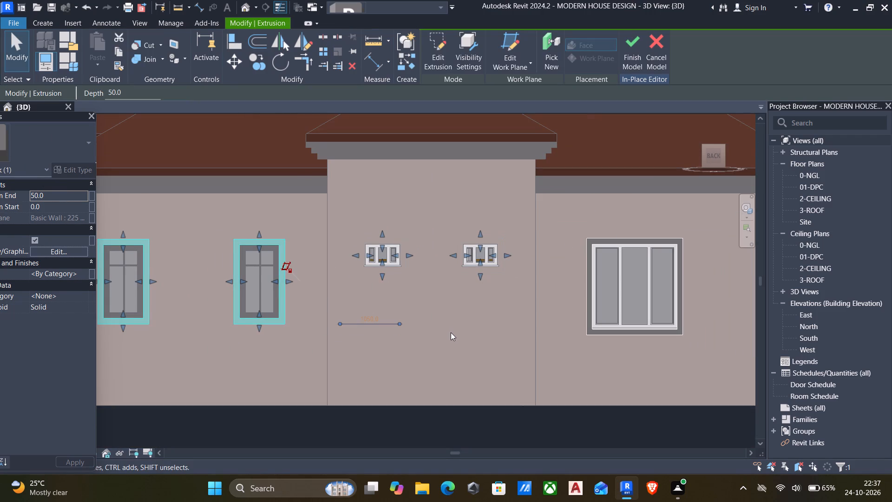
key("Escape")
Inspect the edited back-wall window surrounds and the windows on the other sides of the house.
middle_click_drag(449, 328, 498, 361, "shift")
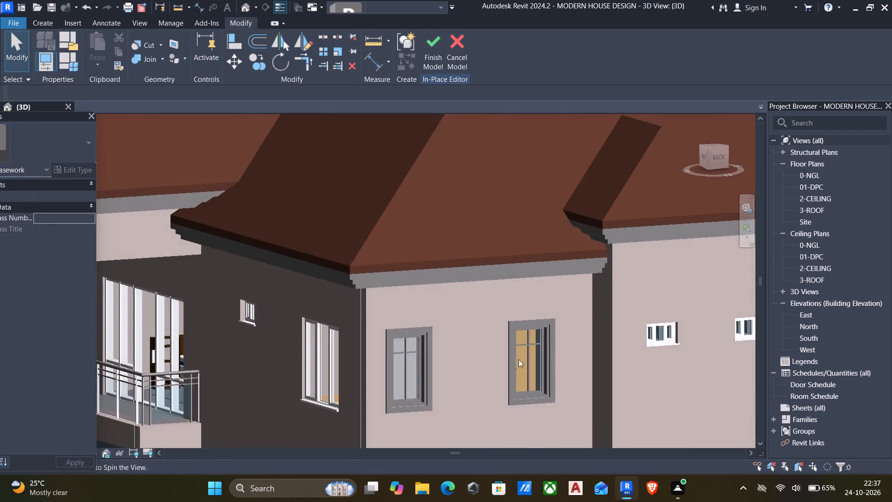
middle_click_drag(564, 343, 437, 271)
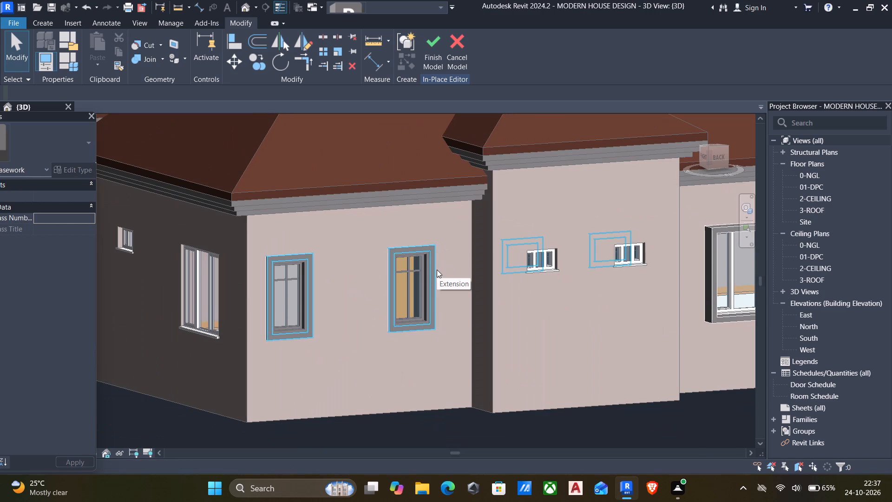
type("wa")
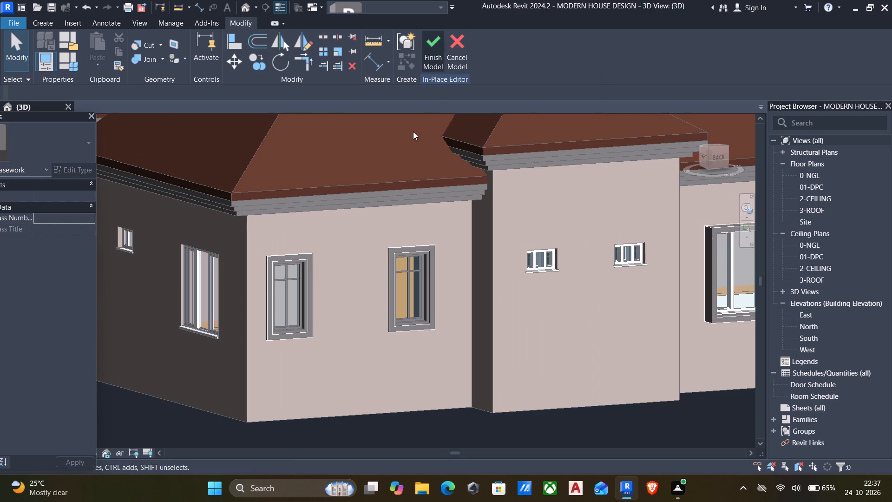
scroll(404, 165, "down", 5)
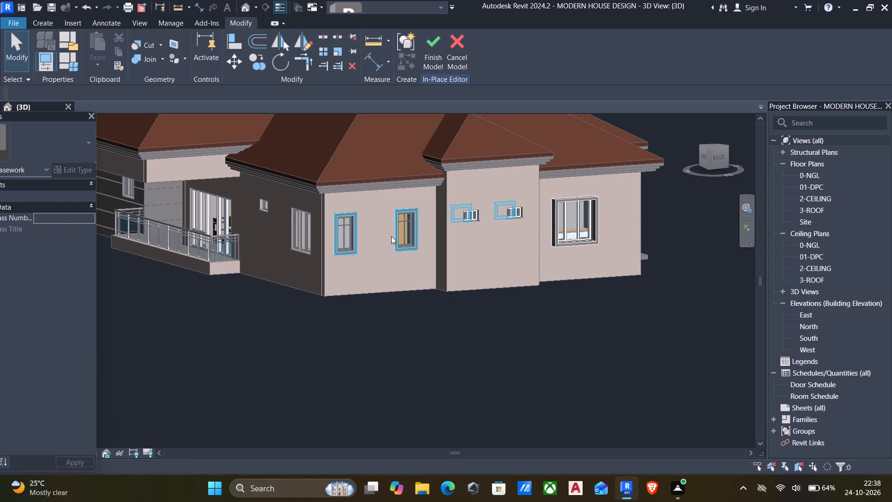
scroll(357, 254, "down", 4)
middle_click_drag(378, 288, 232, 343, "shift")
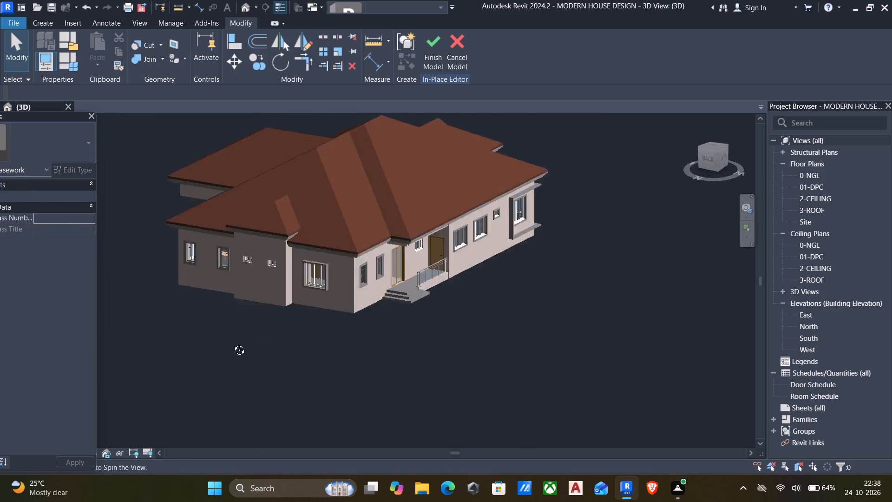
middle_click_drag(232, 343, 35, 326, "shift")
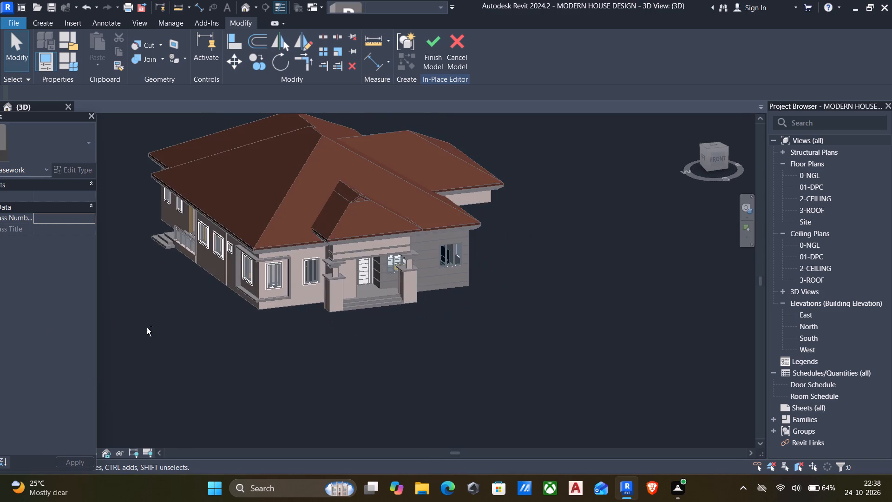
middle_click_drag(147, 328, 607, 291, "shift")
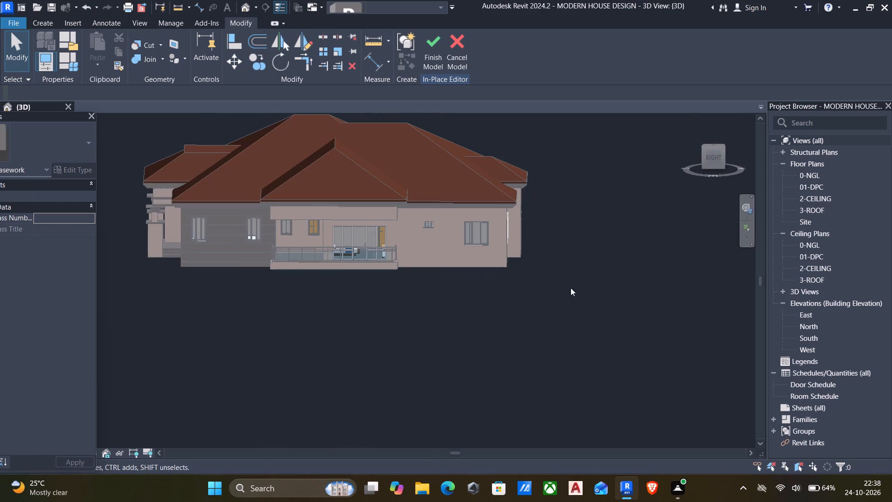
Start a new extrusion in the in-place model with the right-side wall face around the three-panel window as work plane.
left_click(714, 159)
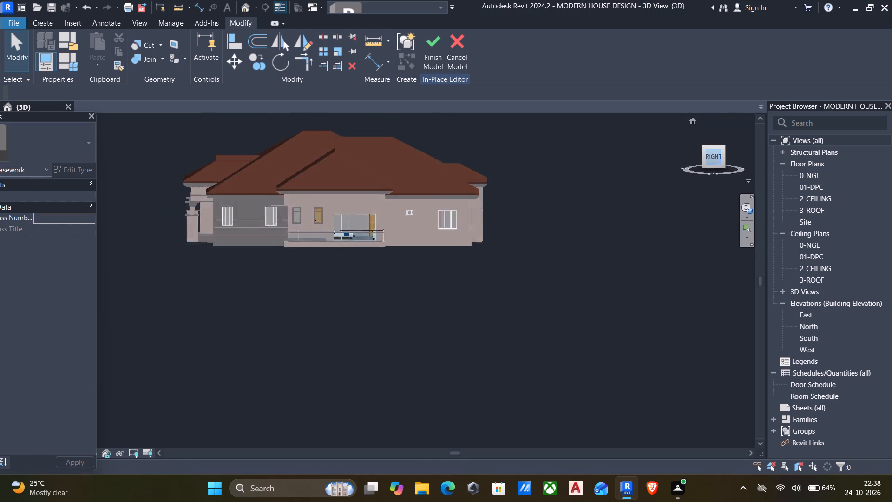
scroll(681, 160, "up", 6)
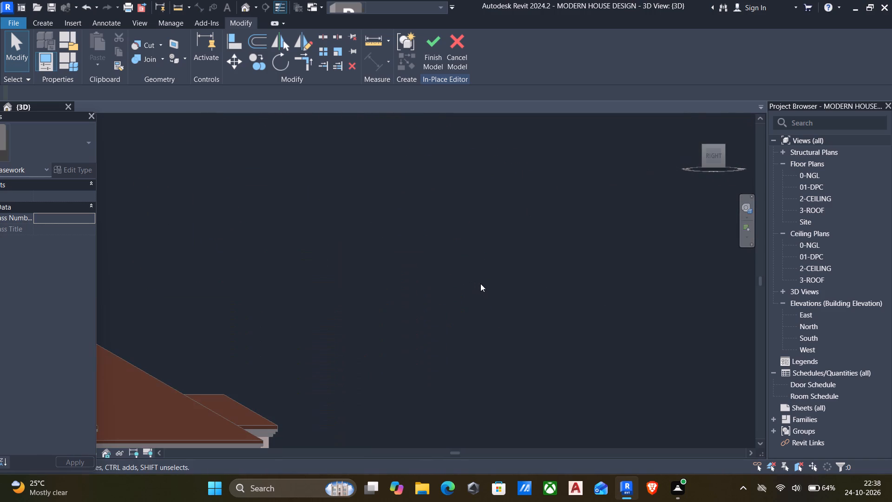
scroll(523, 174, "down", 5)
middle_click_drag(512, 264, 513, 244)
middle_click_drag(321, 378, 387, 343)
scroll(303, 335, "up", 6)
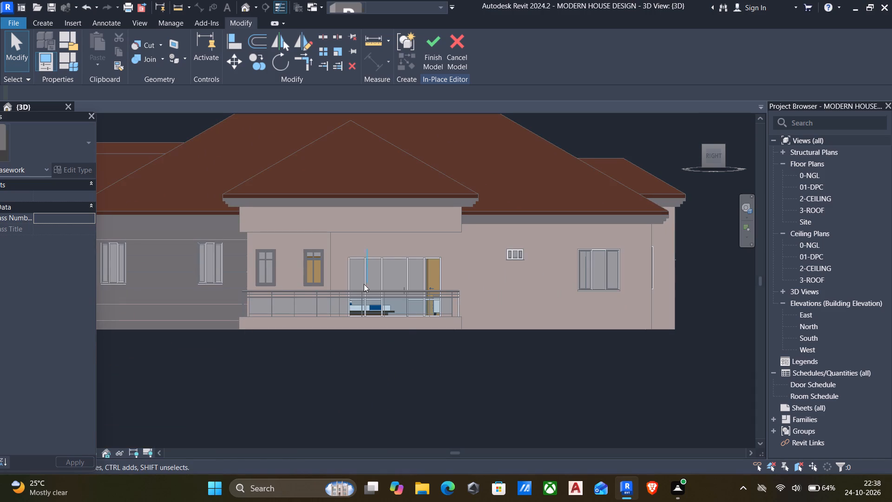
left_click(43, 24)
left_click(100, 46)
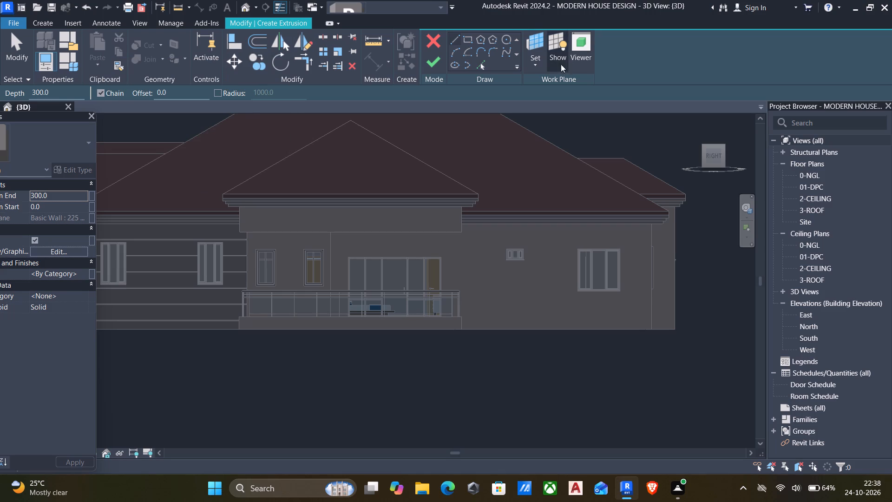
left_click(540, 64)
left_click(548, 108)
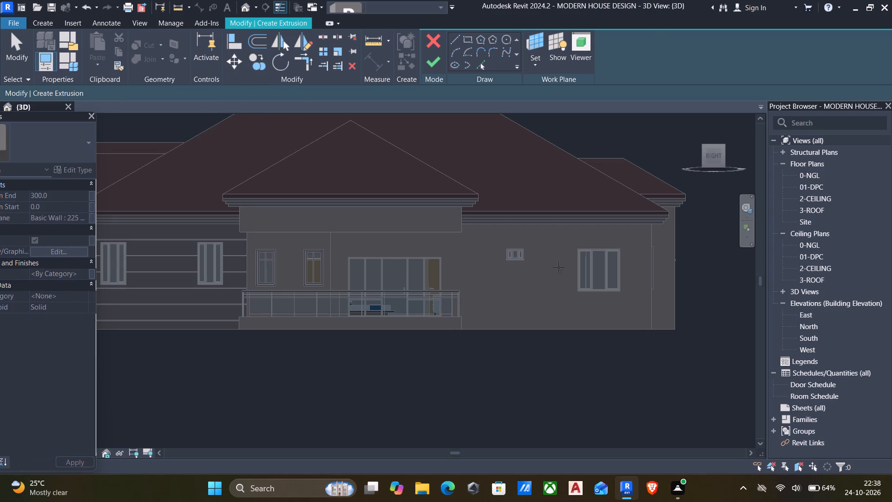
left_click(591, 329)
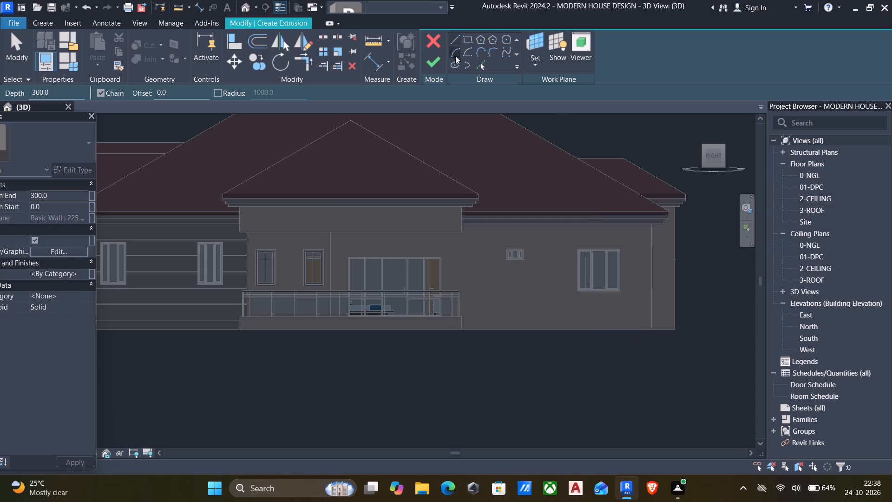
Sketch a 1500 by 1500 mm rectangle tracing the outer frame of the three-panel window on the right-side wall.
left_click(463, 39)
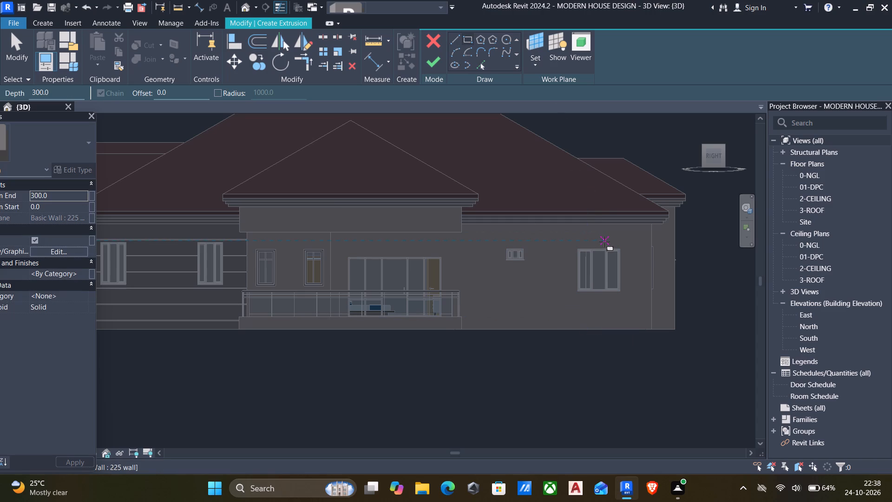
scroll(633, 268, "up", 5)
scroll(564, 251, "up", 10)
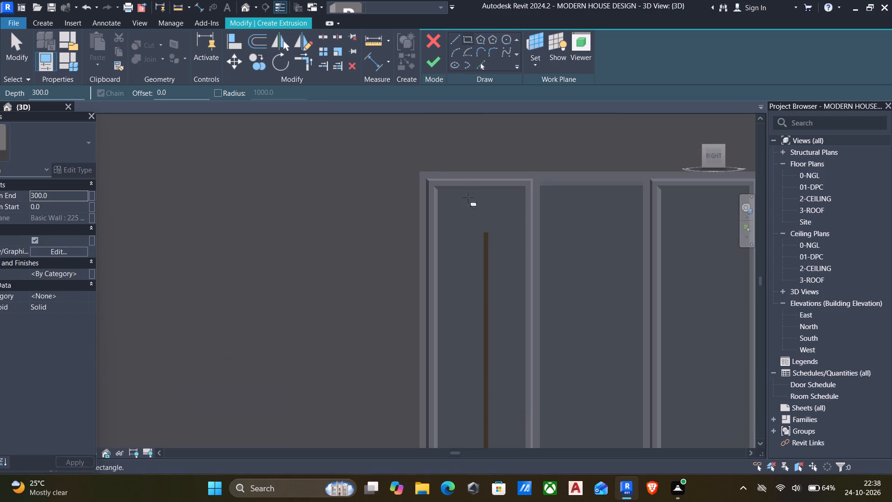
left_click(417, 172)
scroll(464, 216, "down", 3)
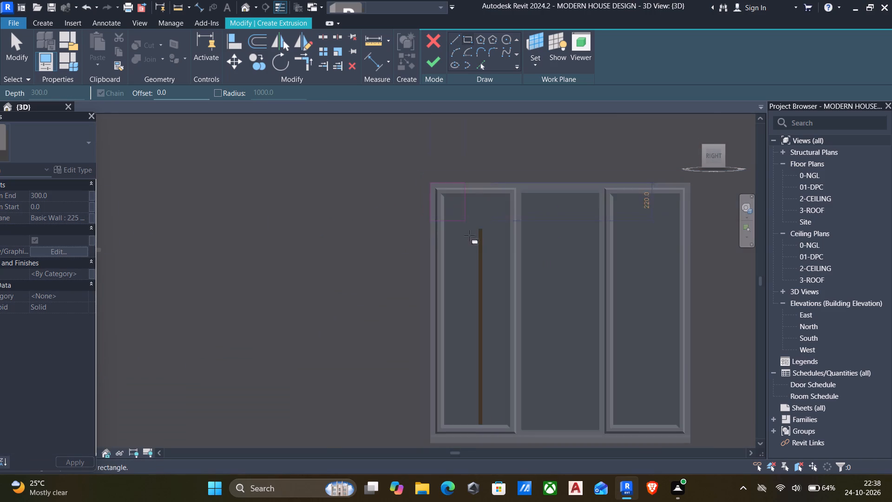
scroll(469, 235, "down", 2)
middle_click_drag(472, 247, 434, 155)
scroll(572, 279, "up", 5)
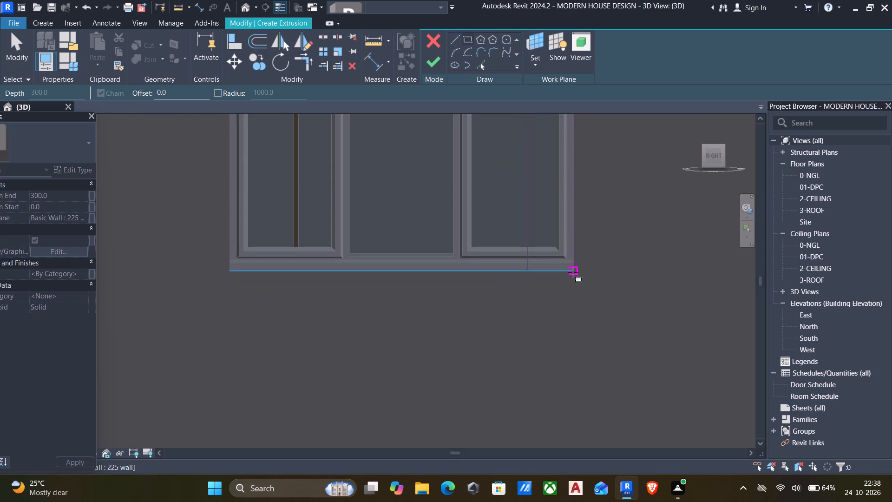
left_click(573, 272)
middle_click_drag(537, 271, 568, 321)
scroll(562, 322, "down", 5)
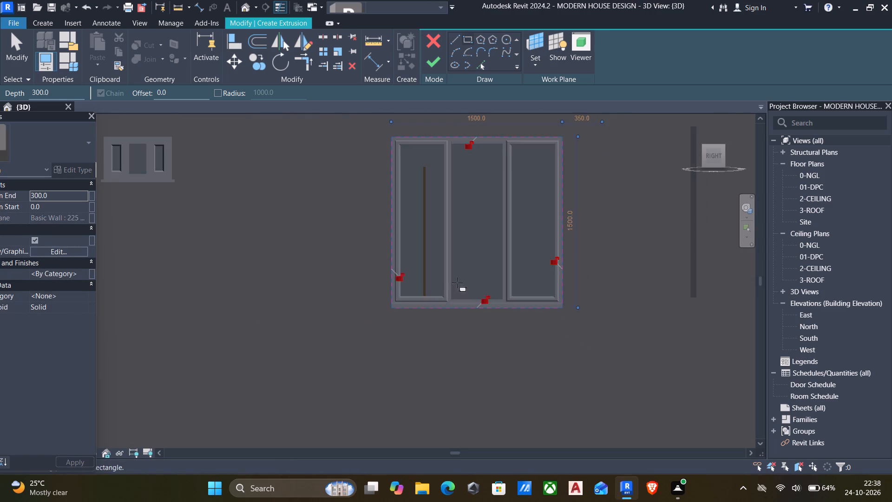
Sketch a 600 mm wide rectangle around the small high window's frame, down to the underside of its sill.
scroll(437, 284, "down", 3)
middle_click_drag(435, 286, 612, 356)
scroll(459, 325, "up", 3)
scroll(372, 242, "up", 2)
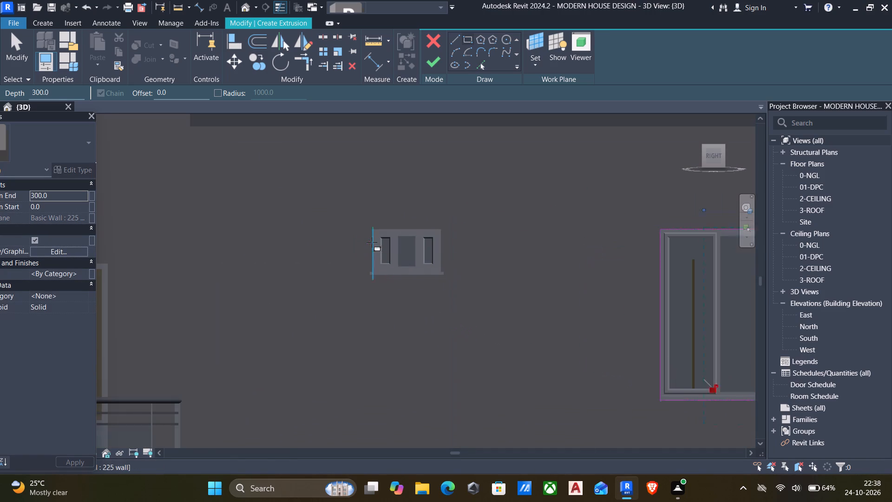
scroll(372, 242, "up", 3)
left_click(374, 217)
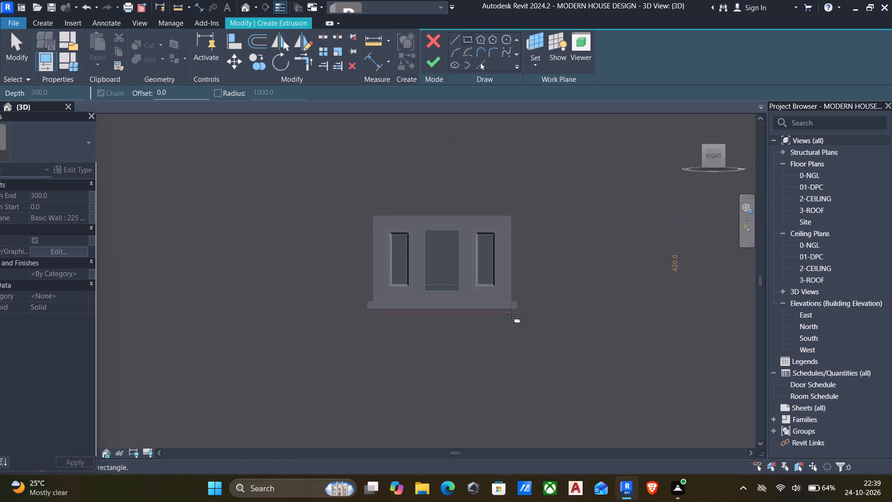
left_click(510, 309)
scroll(505, 323, "down", 12)
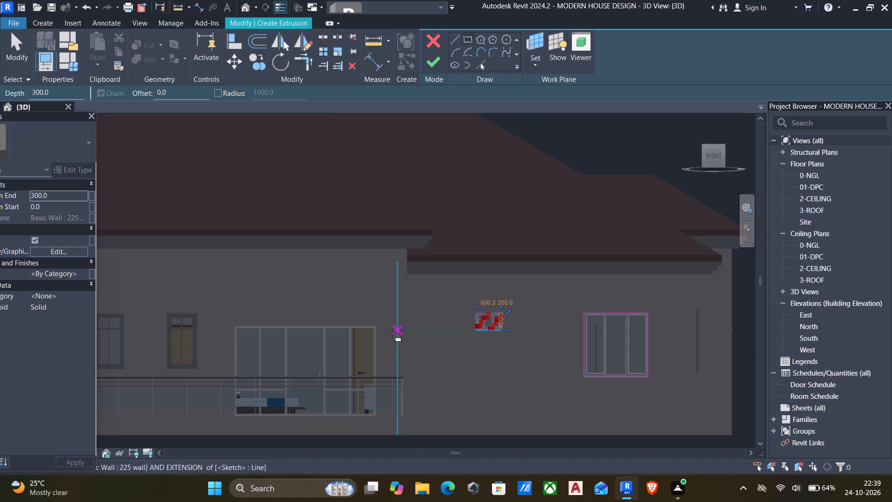
middle_click_drag(391, 335, 437, 308)
scroll(437, 308, "down", 2)
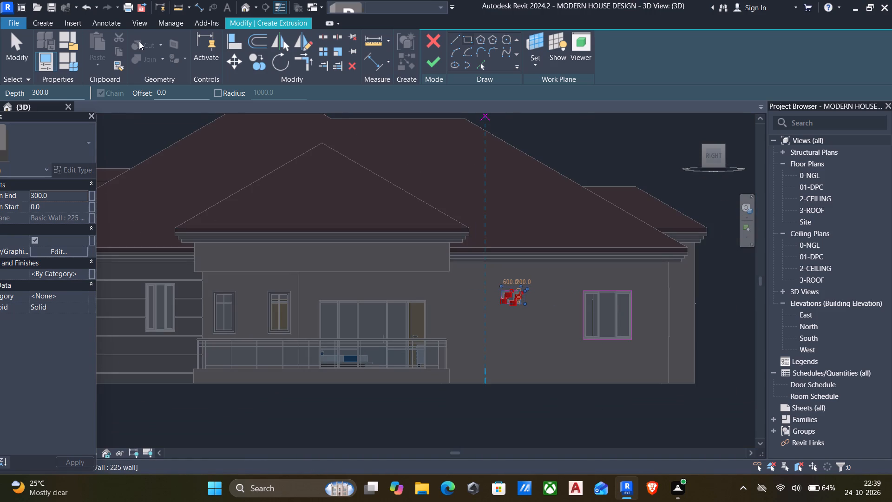
Offset the small window's whole rectangle outward by 100 mm as a copy.
left_click(255, 41)
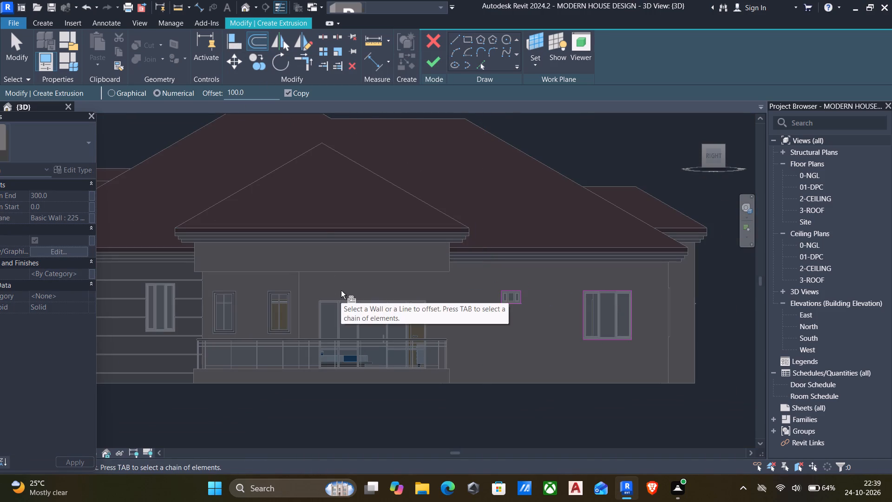
key("Tab")
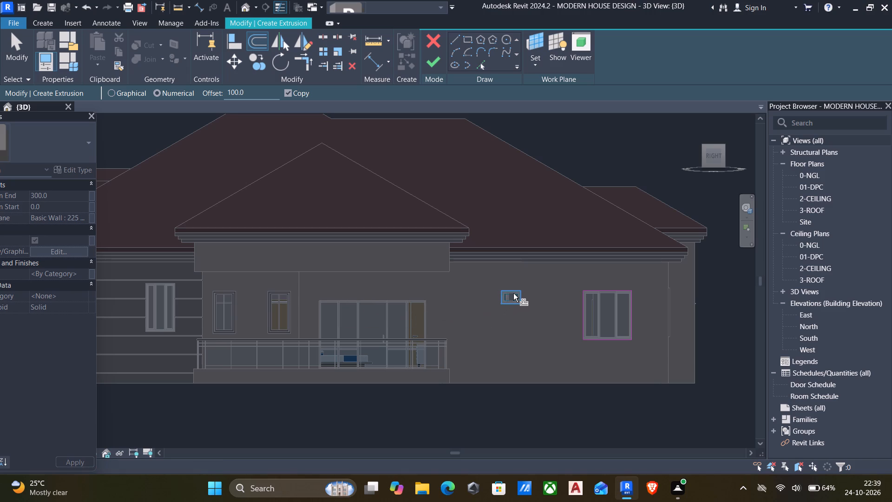
scroll(513, 293, "up", 14)
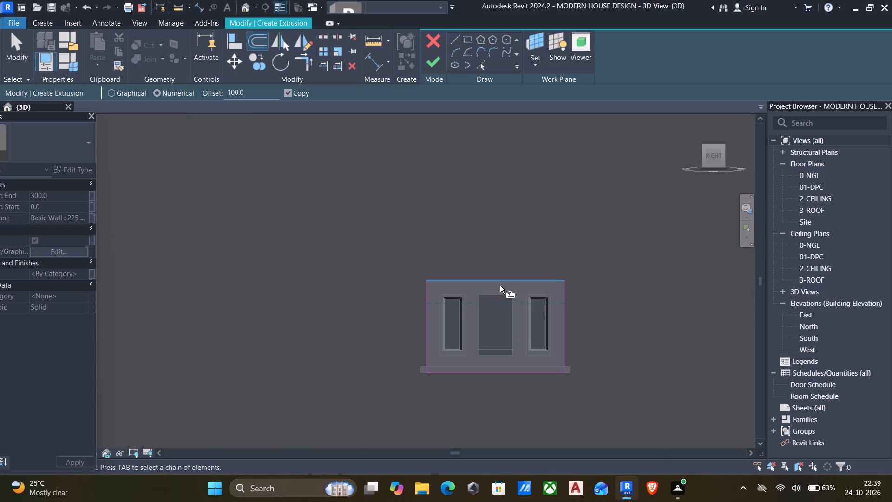
key("Tab")
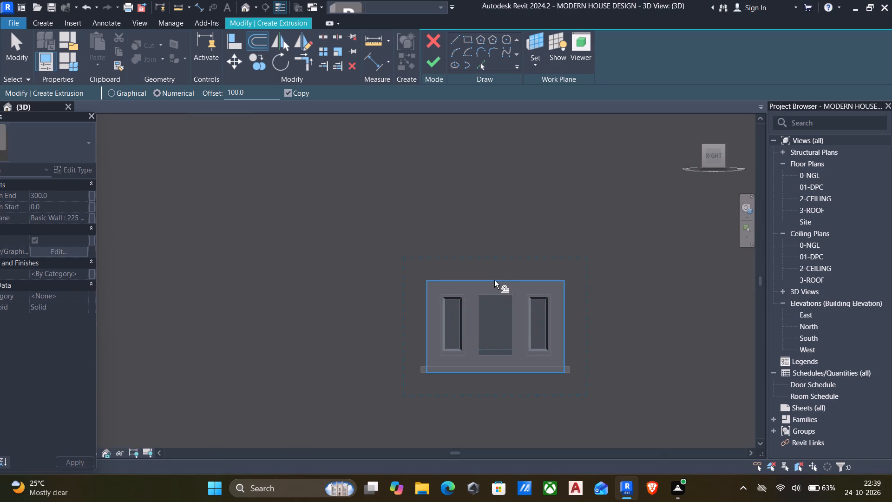
key("Tab")
key("Tab")
left_click(494, 280)
scroll(503, 295, "down", 6)
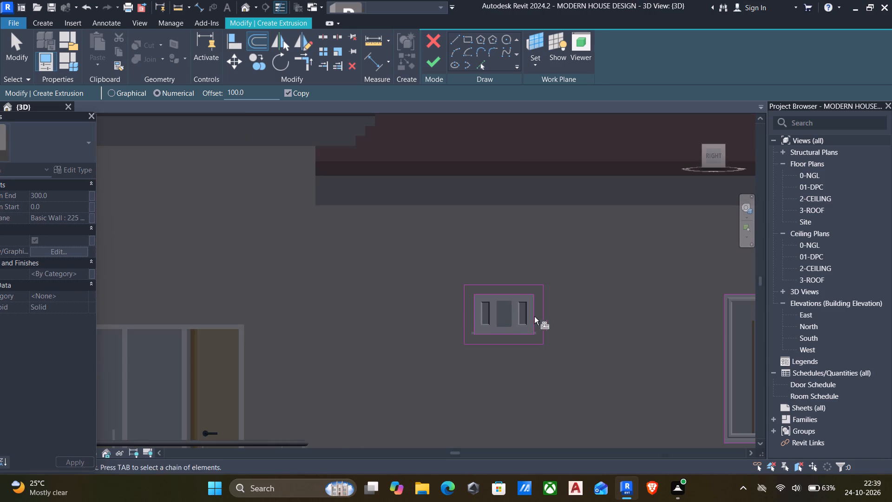
Offset the three-panel window's whole rectangle outward by 100 mm as a copy.
middle_click_drag(579, 319, 342, 350)
scroll(366, 351, "down", 2)
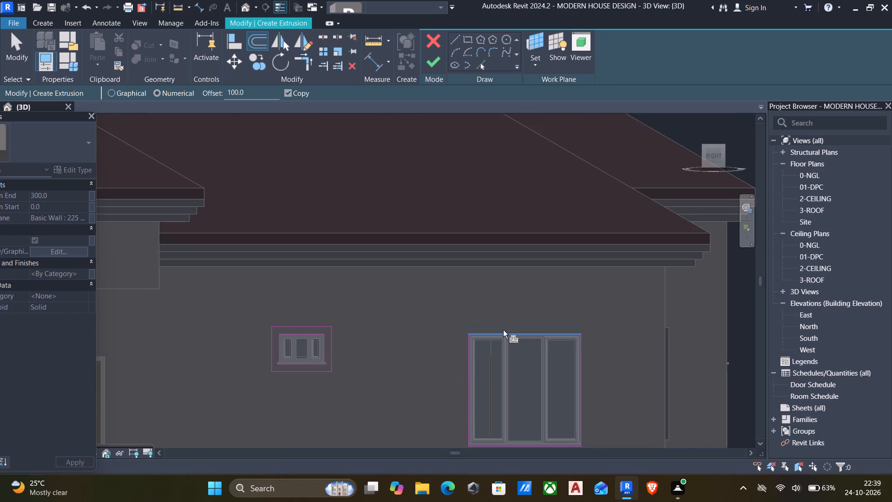
key("Tab")
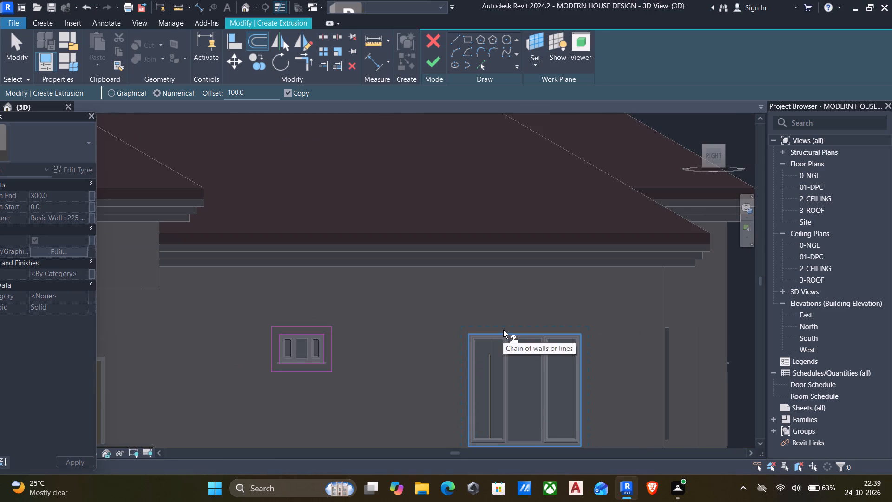
left_click(503, 330)
scroll(493, 339, "down", 6)
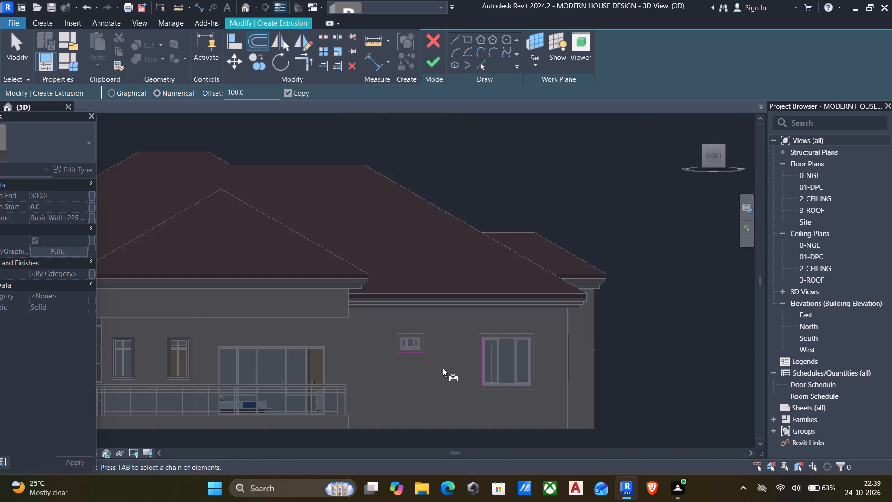
Finish the surround sketch for the two right-side windows and set its extrusion end to 50 mm.
middle_click_drag(442, 367, 452, 312)
scroll(452, 312, "down", 3)
middle_click_drag(448, 315, 449, 315, "shift")
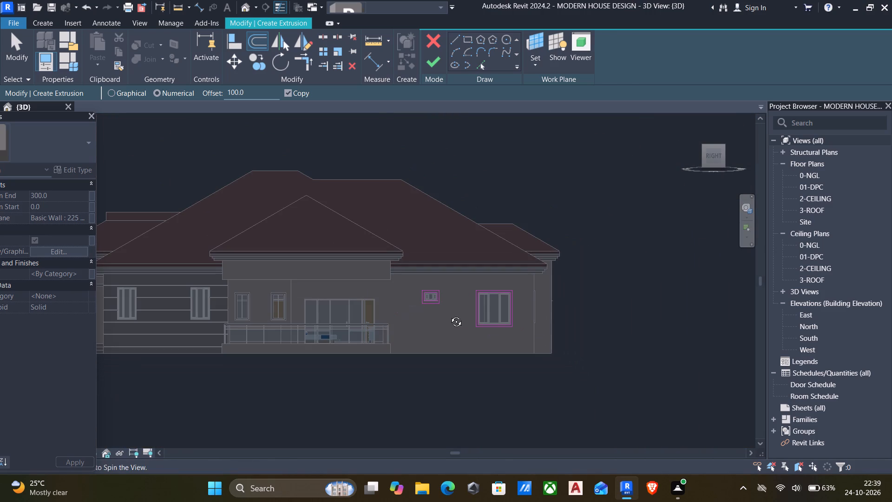
middle_click_drag(449, 315, 345, 383, "shift")
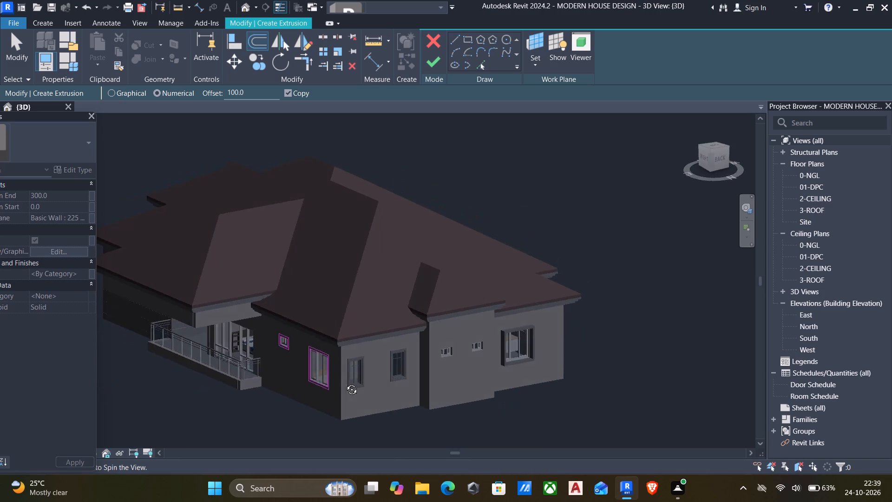
middle_click_drag(345, 383, 437, 373, "shift")
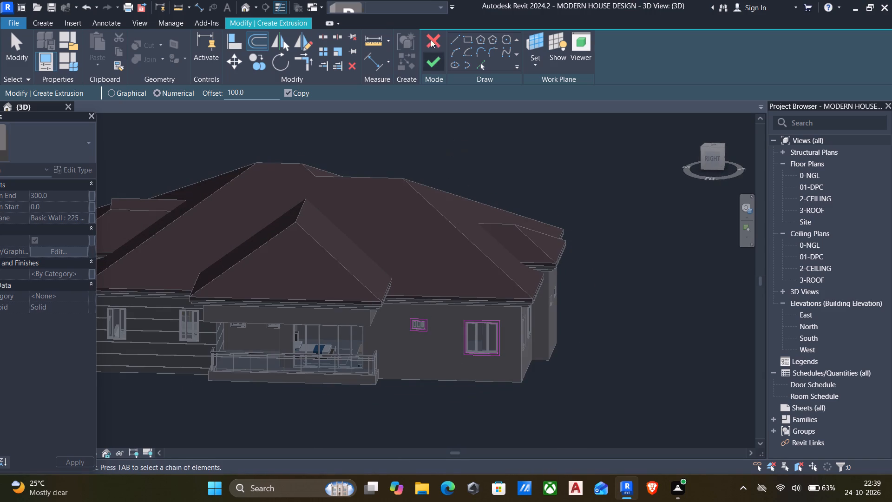
left_click(434, 65)
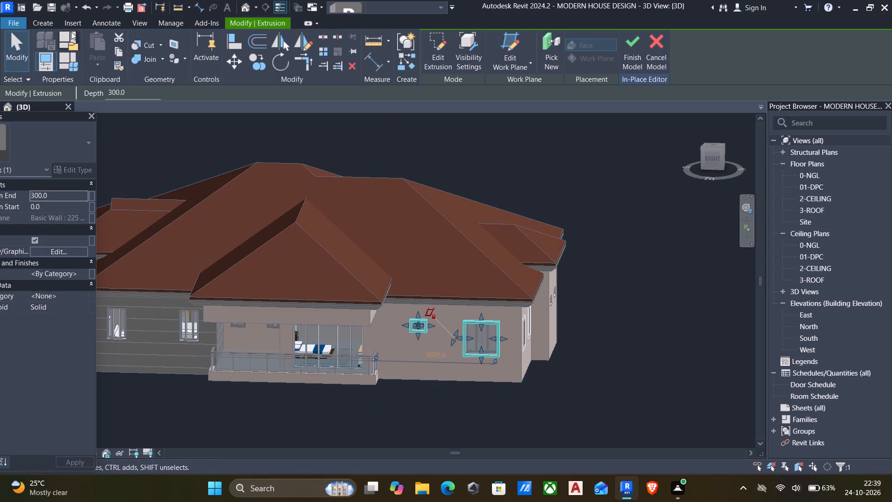
left_click(75, 199)
type("50")
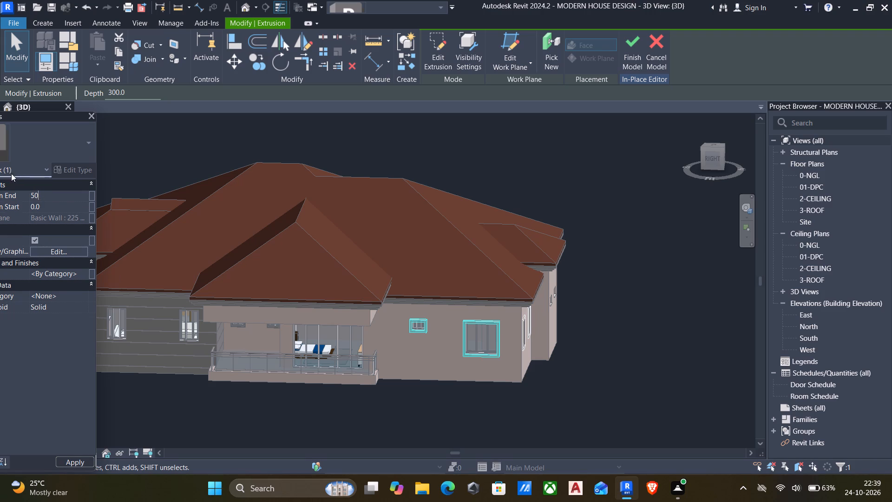
Start another extrusion and try to pick the left-side wall face below the windows as its work plane.
middle_click_drag(366, 415, 482, 393)
left_click(50, 18)
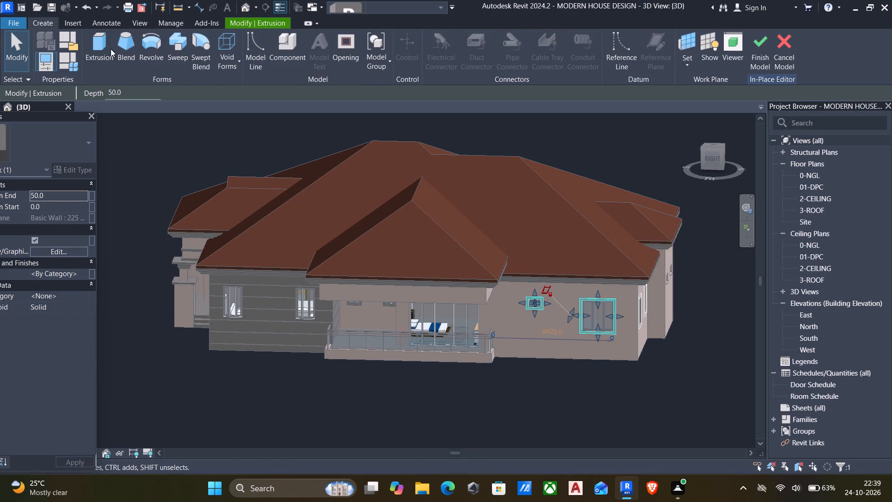
left_click(105, 40)
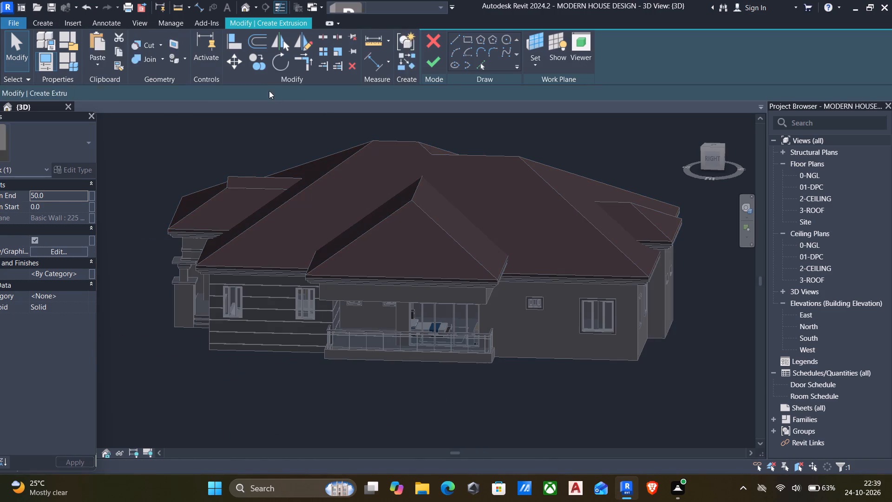
left_click(540, 65)
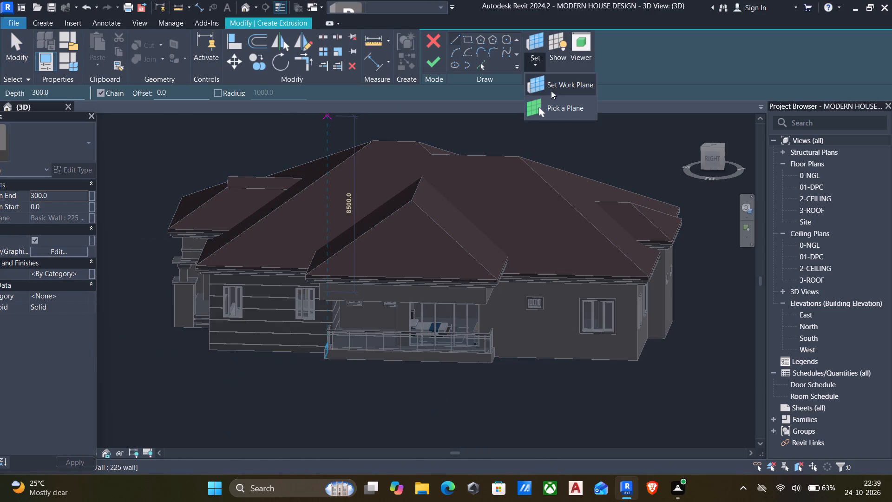
left_click(553, 106)
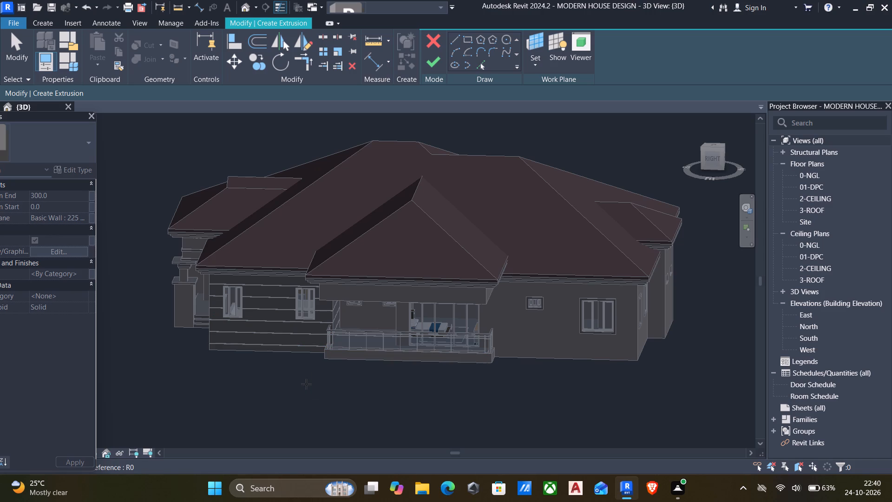
middle_click_drag(329, 356, 485, 319, "shift")
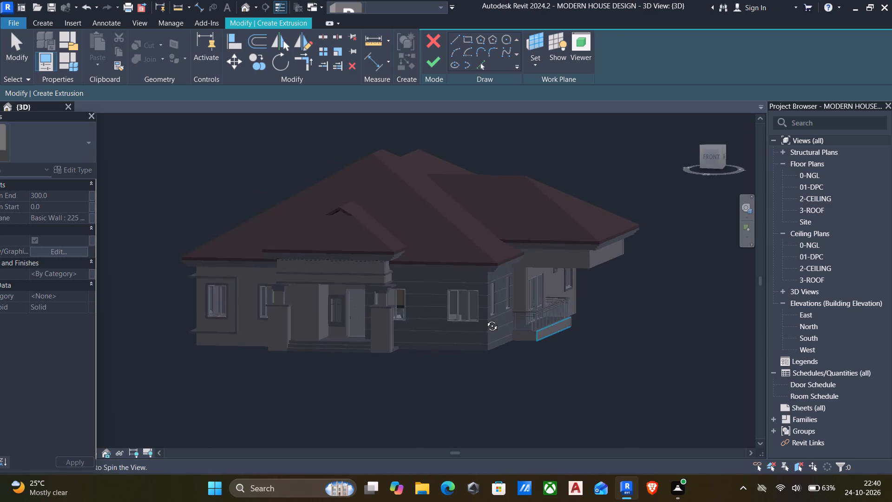
middle_click_drag(485, 319, 643, 319, "shift")
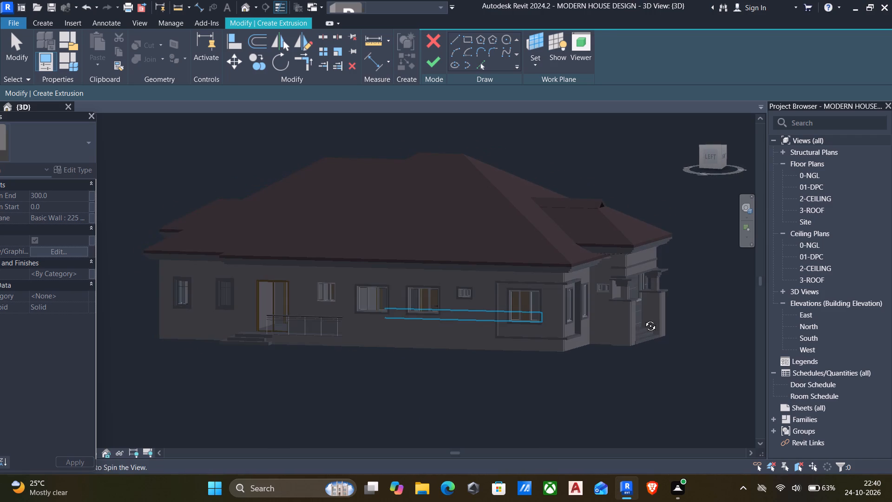
middle_click_drag(643, 319, 738, 325, "shift")
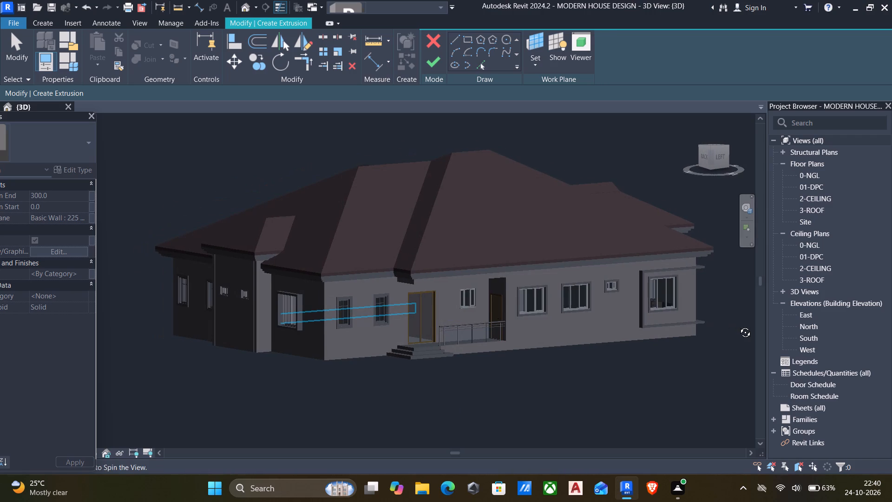
middle_click_drag(738, 325, 697, 337, "shift")
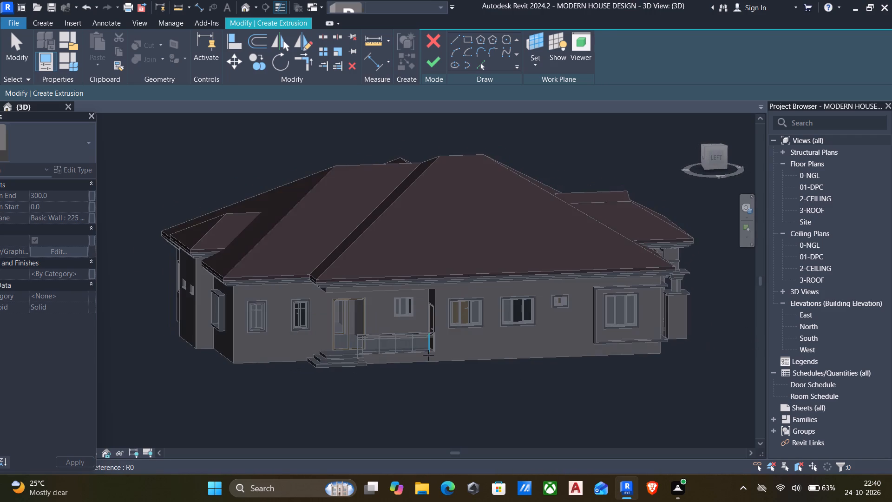
scroll(418, 359, "up", 5)
scroll(553, 348, "up", 1)
scroll(554, 348, "down", 1)
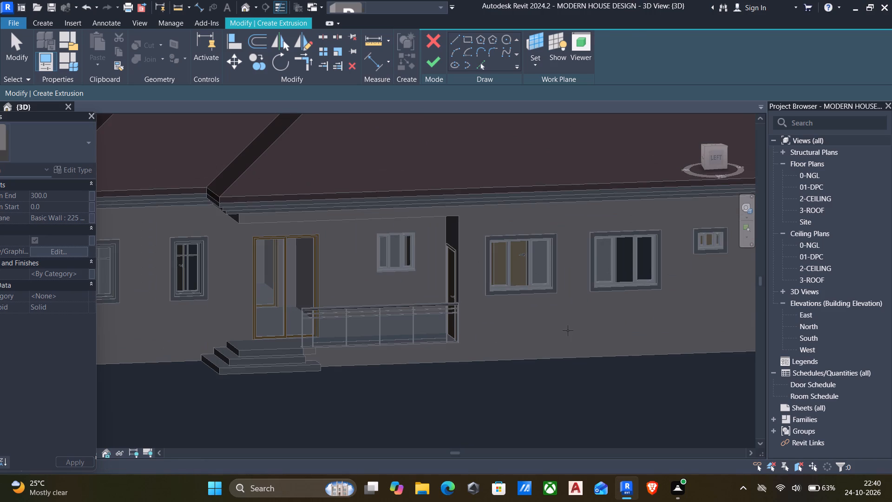
left_click(568, 330)
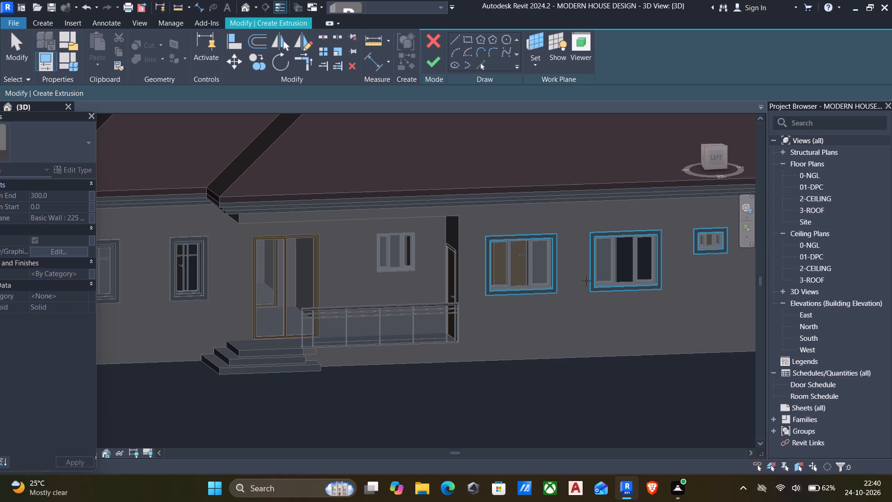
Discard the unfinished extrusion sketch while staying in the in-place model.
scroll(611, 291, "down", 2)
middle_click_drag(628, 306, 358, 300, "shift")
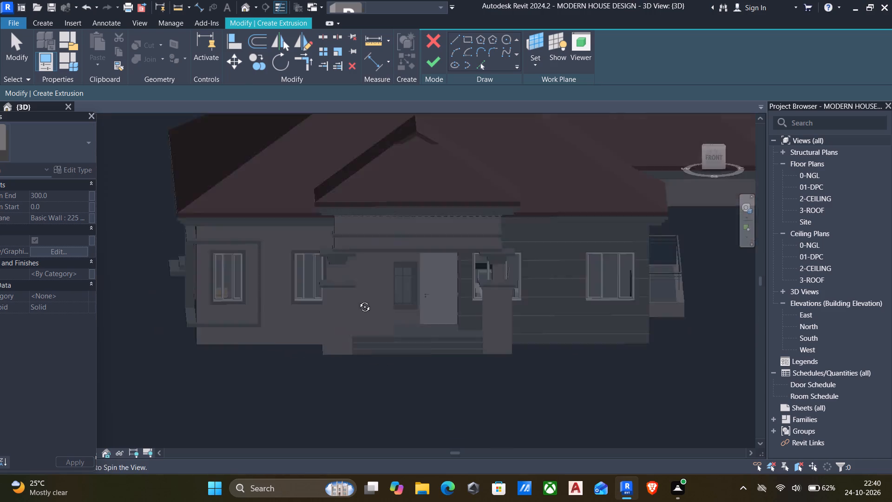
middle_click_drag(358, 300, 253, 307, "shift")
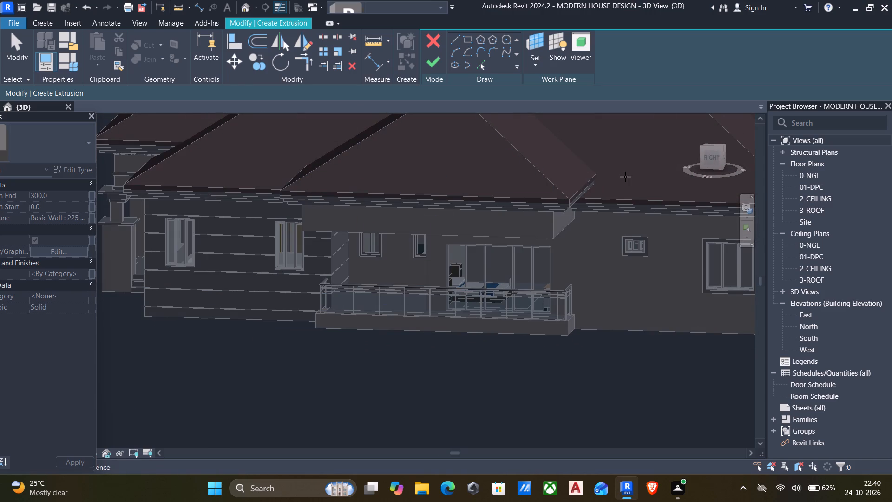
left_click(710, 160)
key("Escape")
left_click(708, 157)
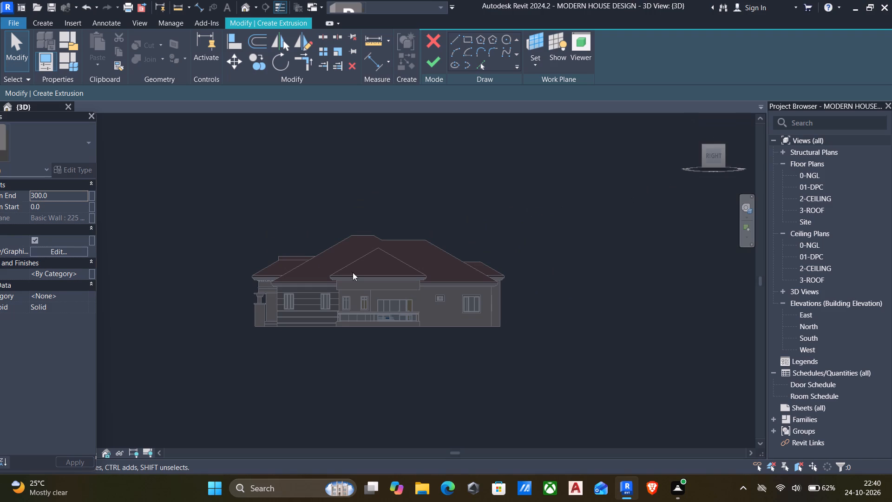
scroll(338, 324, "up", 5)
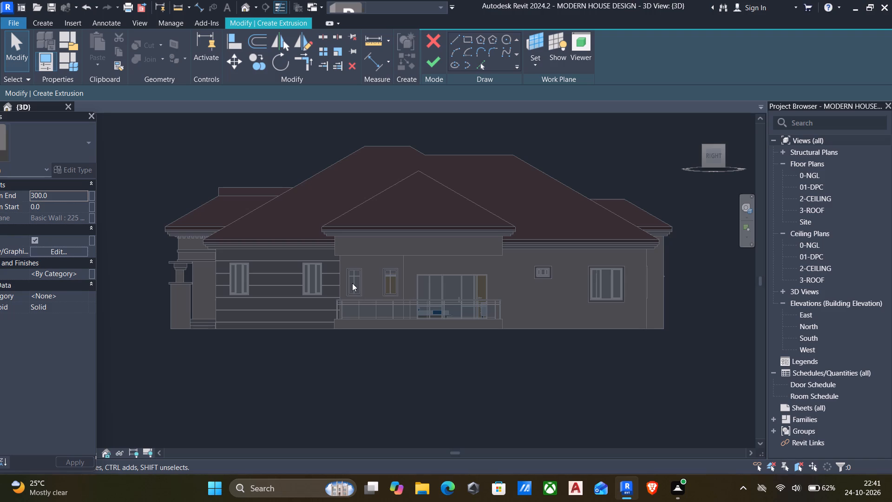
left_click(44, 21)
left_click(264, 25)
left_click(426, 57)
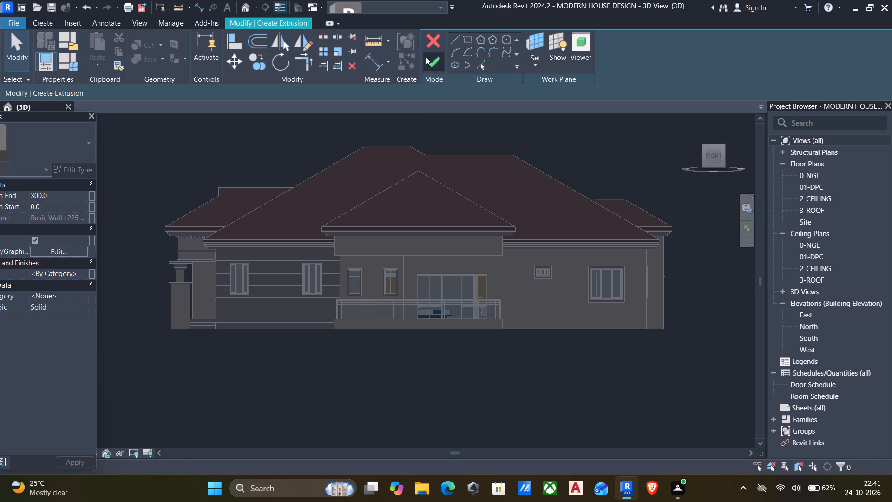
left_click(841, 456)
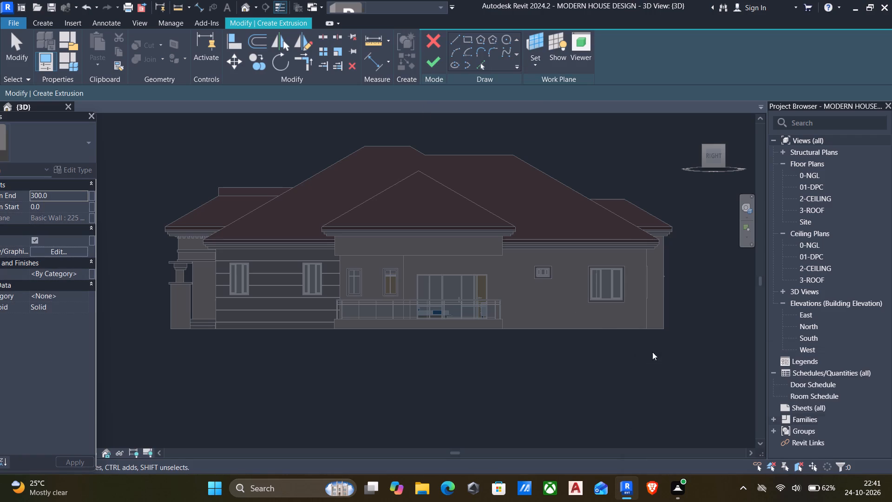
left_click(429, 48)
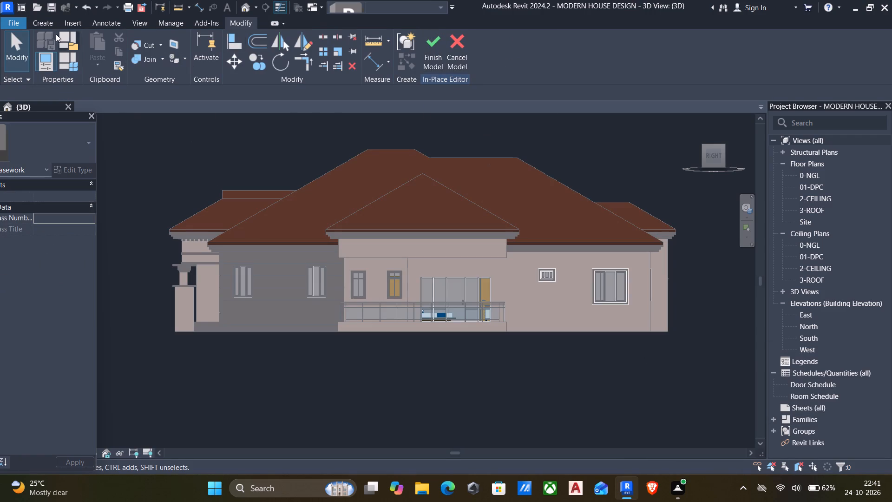
Start a new extrusion and set its work plane on the recessed balcony wall face holding the two casement windows.
left_click(32, 14)
left_click(43, 23)
left_click(100, 39)
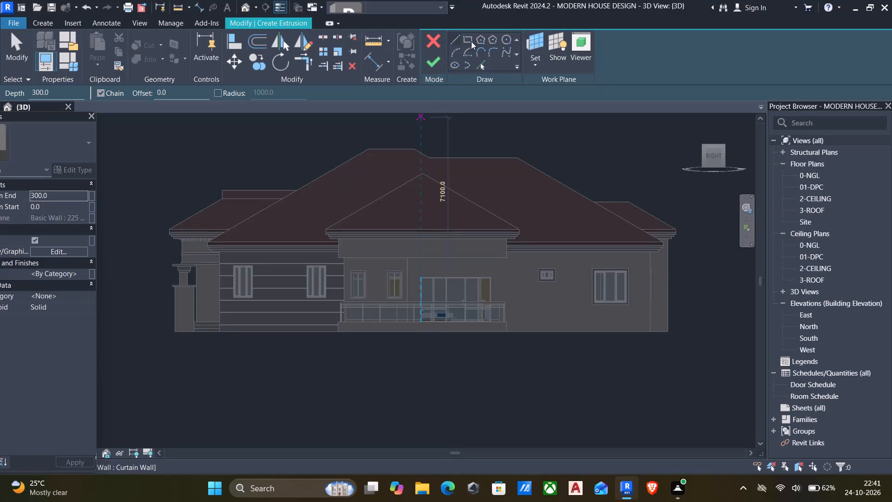
left_click(526, 59)
left_click(553, 101)
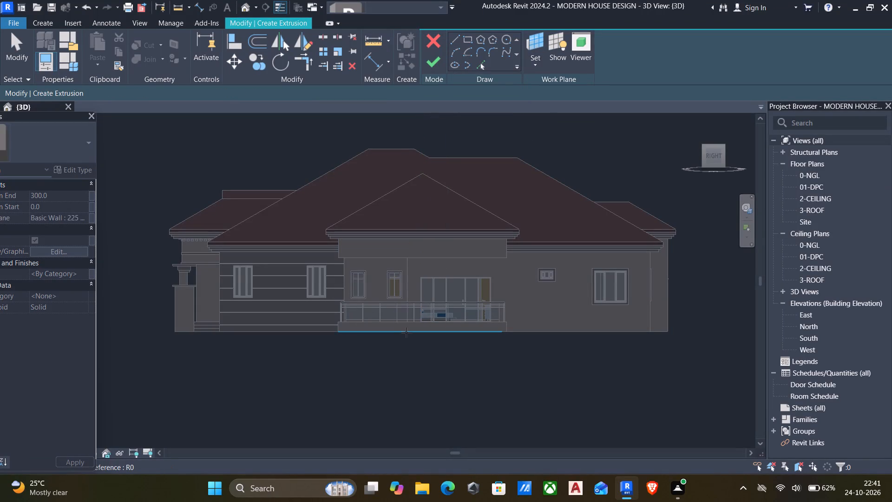
scroll(403, 324, "down", 1)
scroll(355, 275, "up", 5)
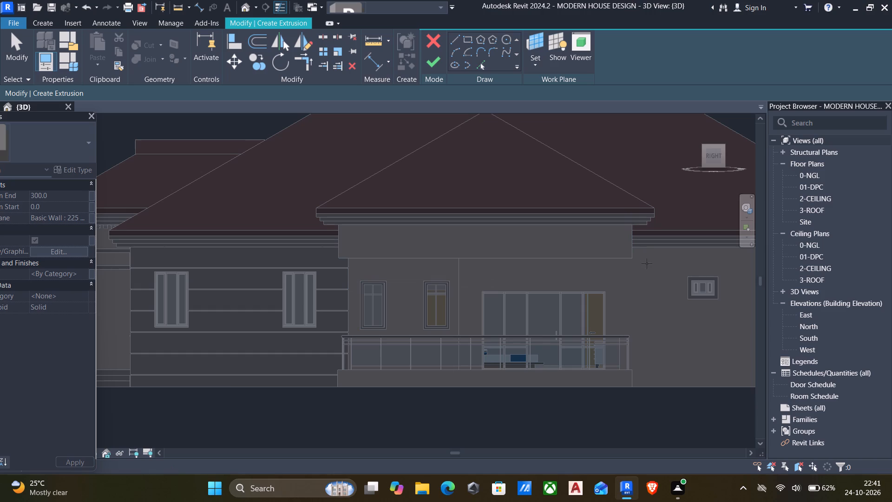
scroll(512, 277, "down", 1)
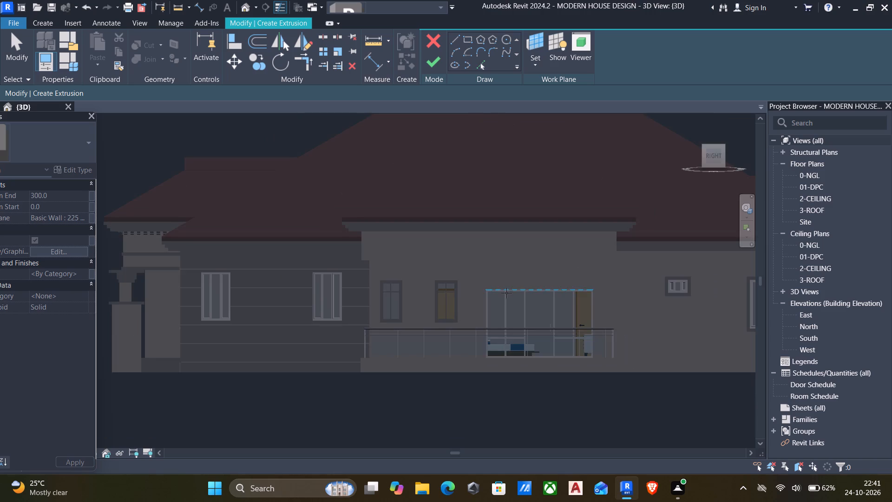
middle_click_drag(512, 285, 562, 294, "shift")
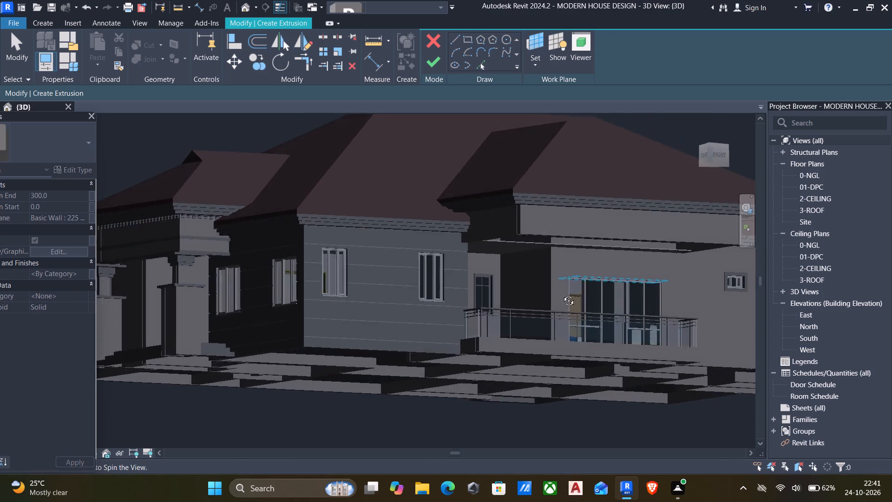
middle_click_drag(562, 294, 558, 309, "shift")
scroll(545, 311, "up", 6)
scroll(354, 317, "down", 1)
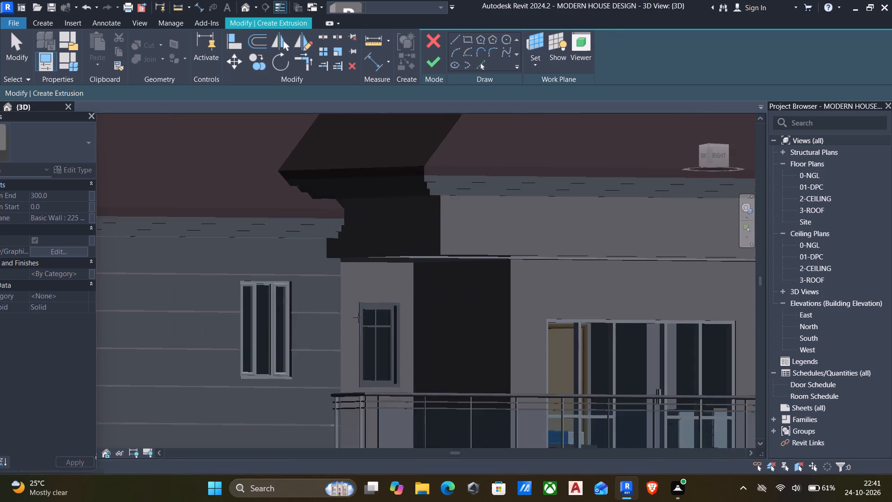
scroll(358, 317, "down", 2)
middle_click_drag(379, 306, 310, 322, "shift")
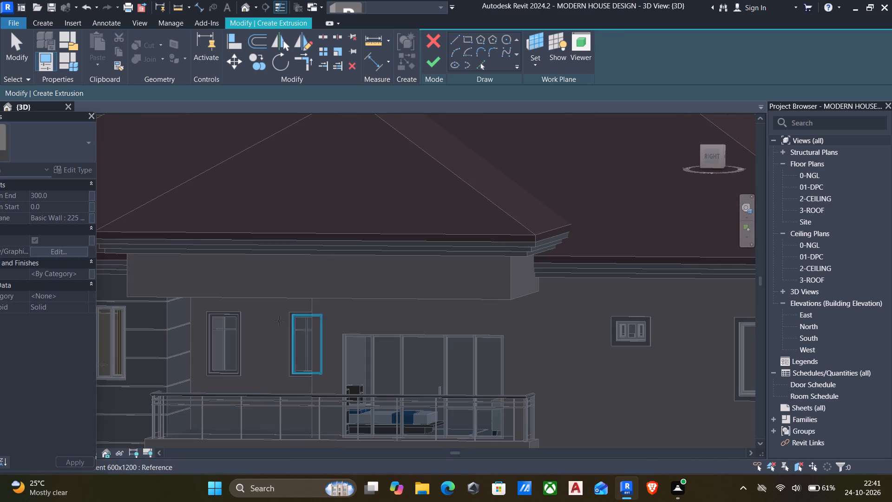
middle_click_drag(267, 310, 287, 273)
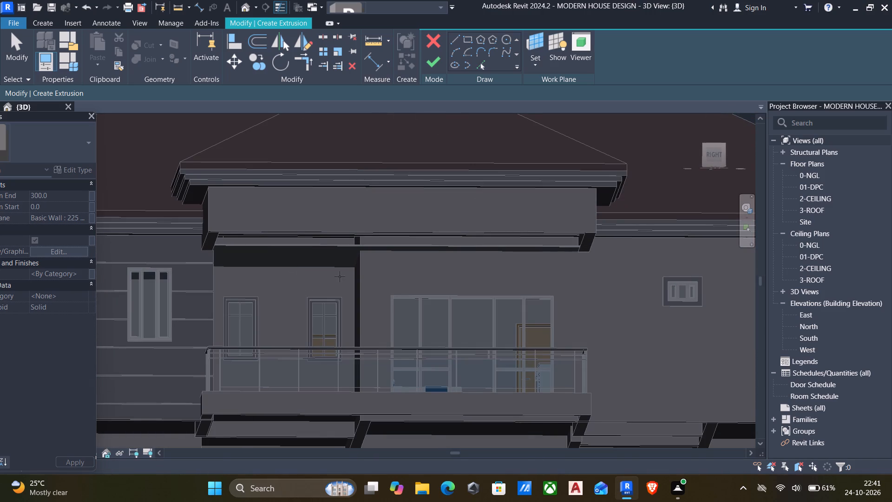
scroll(340, 283, "down", 5)
middle_click_drag(341, 286, 342, 299, "shift")
scroll(346, 307, "up", 4)
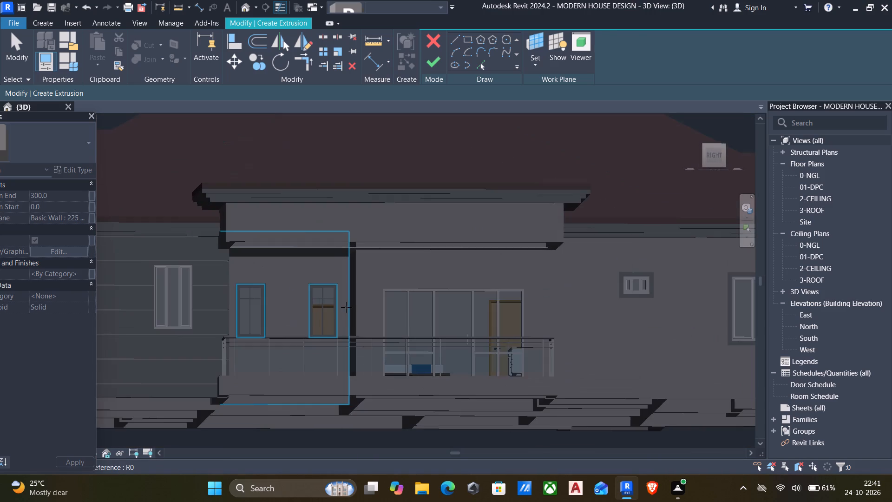
left_click(346, 307)
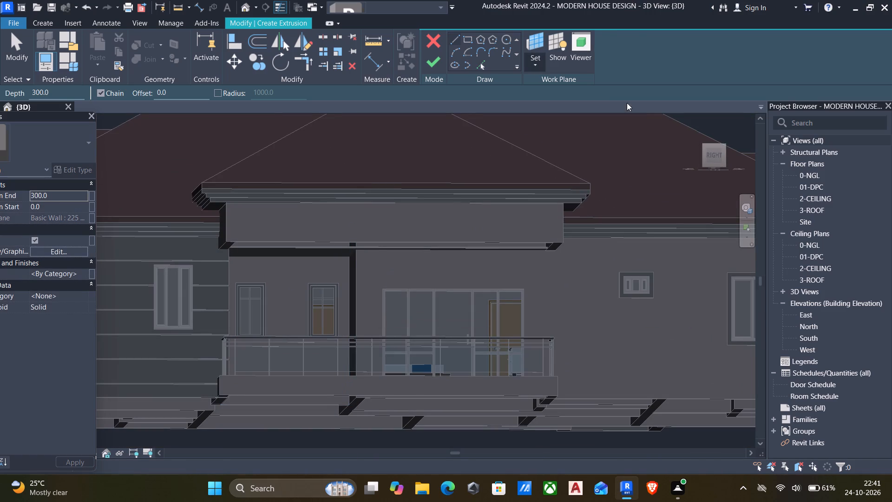
Sketch a 700 × 1300 mm rectangle along the outer frame of the balcony casement window nearer the sliding door.
left_click(710, 155)
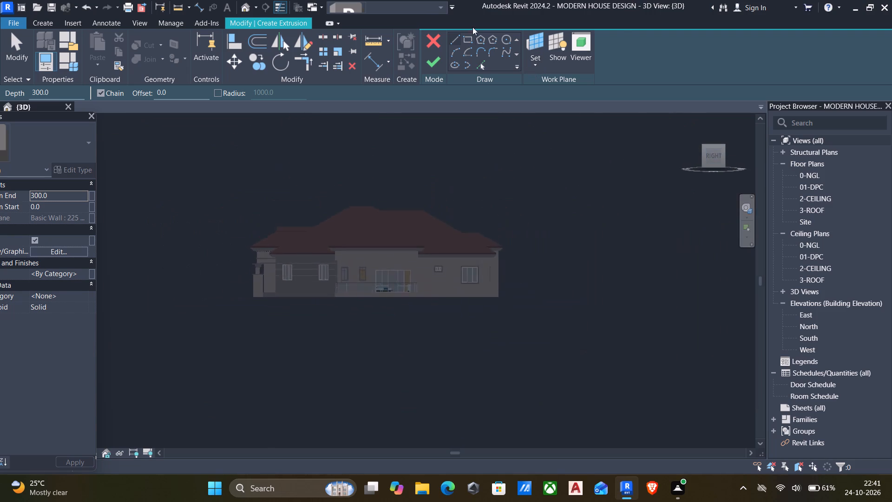
left_click(465, 40)
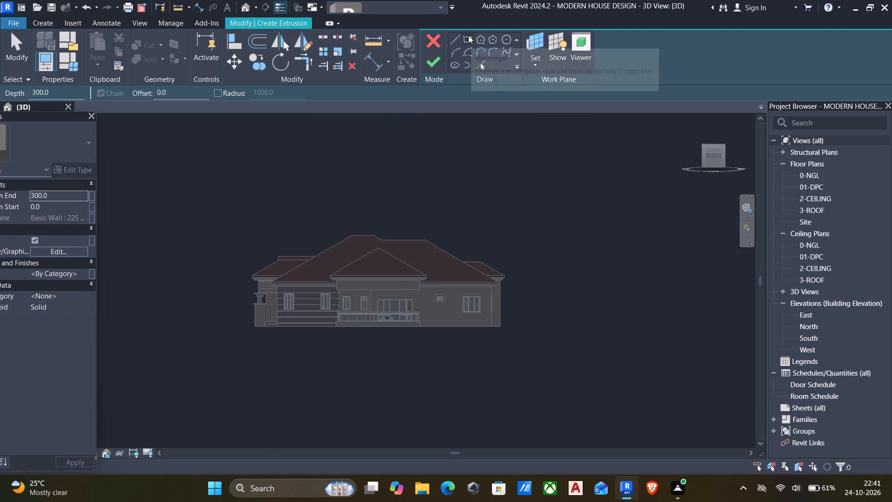
scroll(311, 307, "up", 7)
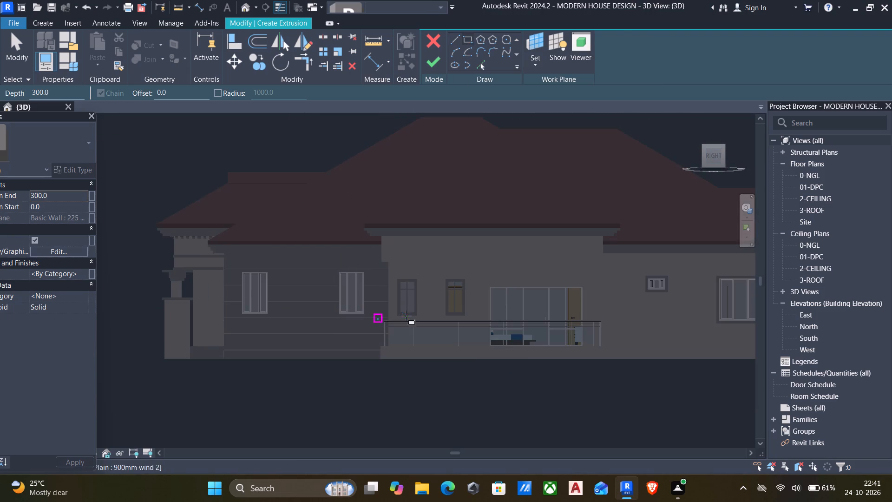
scroll(449, 303, "up", 11)
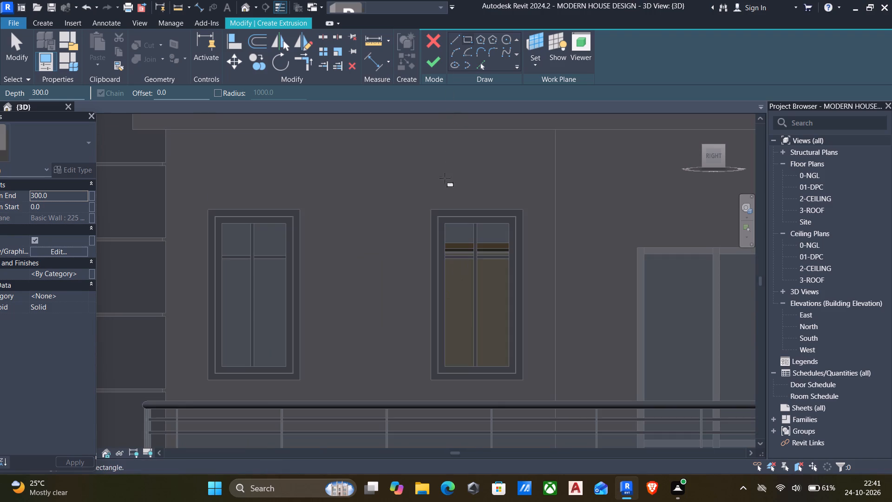
scroll(434, 209, "up", 4)
left_click(426, 210)
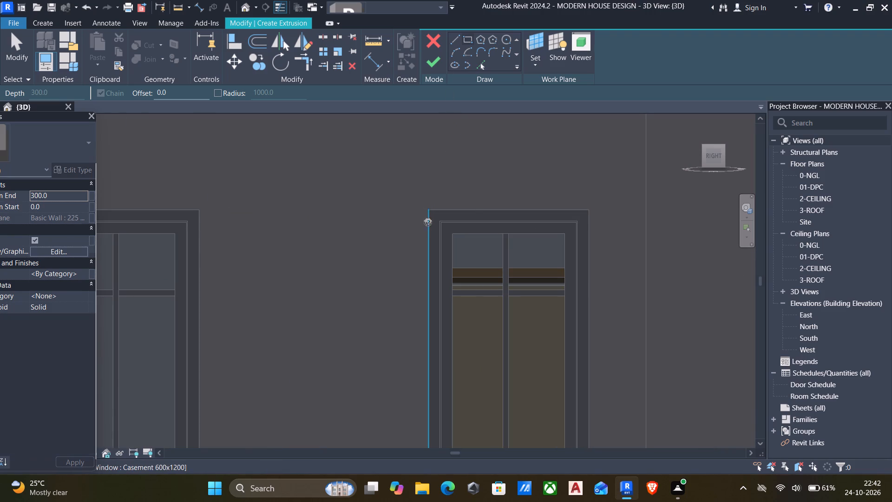
scroll(455, 277, "down", 4)
middle_click_drag(458, 284, 455, 227)
scroll(518, 314, "up", 5)
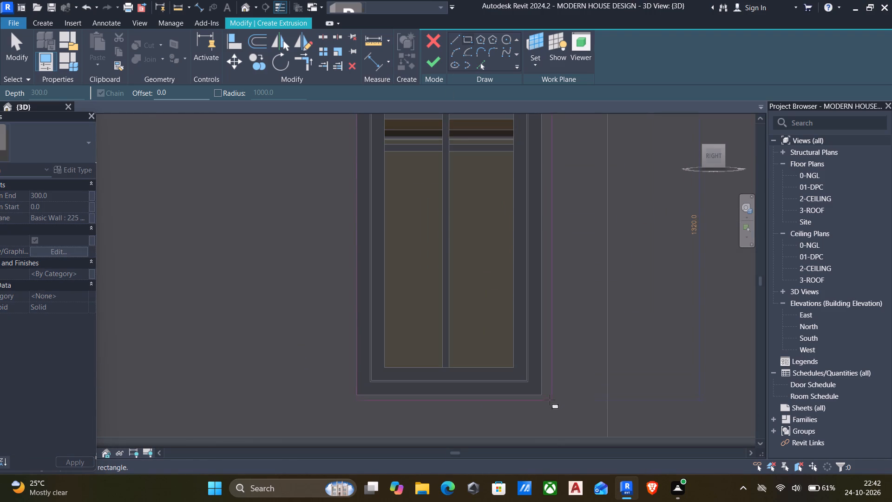
left_click(545, 395)
Sketch a 1300 mm high rectangle along the outer frame of the balcony casement window farther from the sliding door.
scroll(539, 370, "down", 6)
middle_click_drag(412, 337, 423, 338)
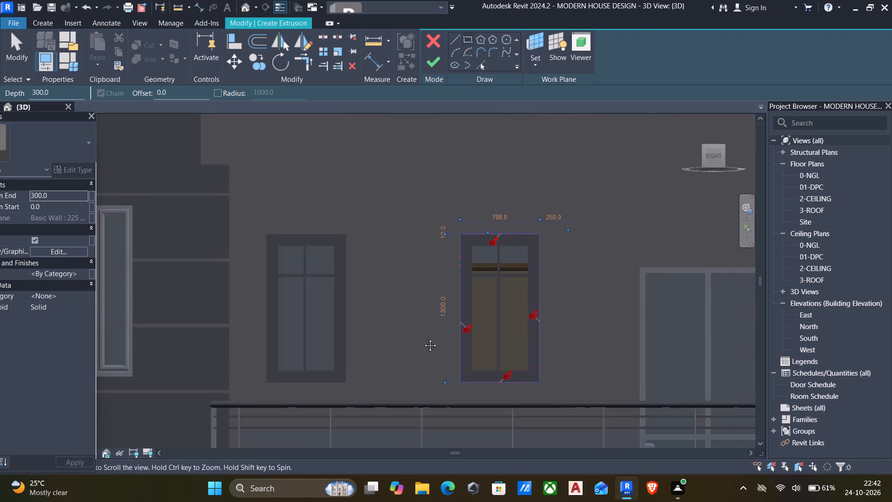
middle_click_drag(423, 338, 576, 356)
scroll(419, 258, "up", 5)
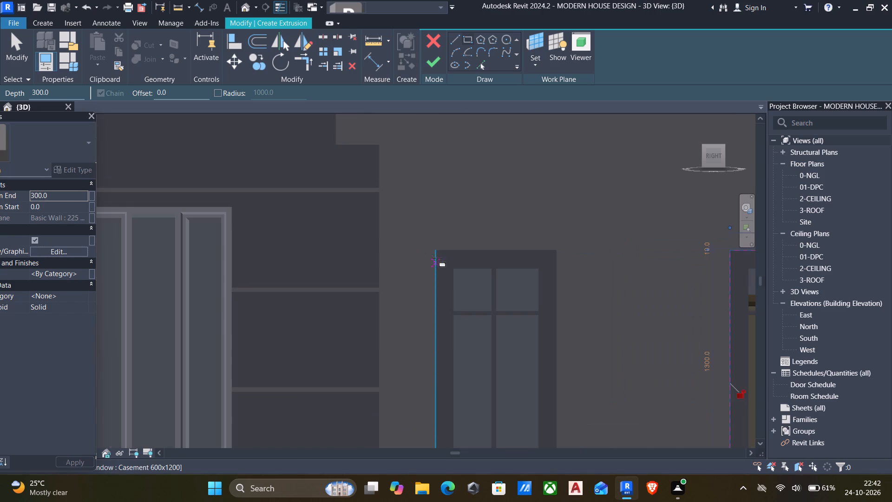
scroll(437, 258, "up", 3)
left_click(439, 241)
scroll(457, 262, "down", 5)
scroll(478, 299, "down", 3)
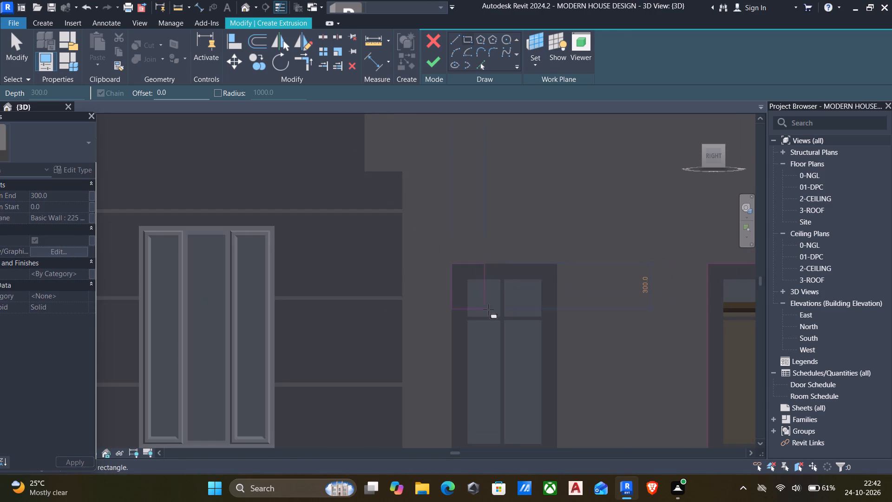
scroll(488, 310, "down", 2)
middle_click_drag(491, 310, 473, 252)
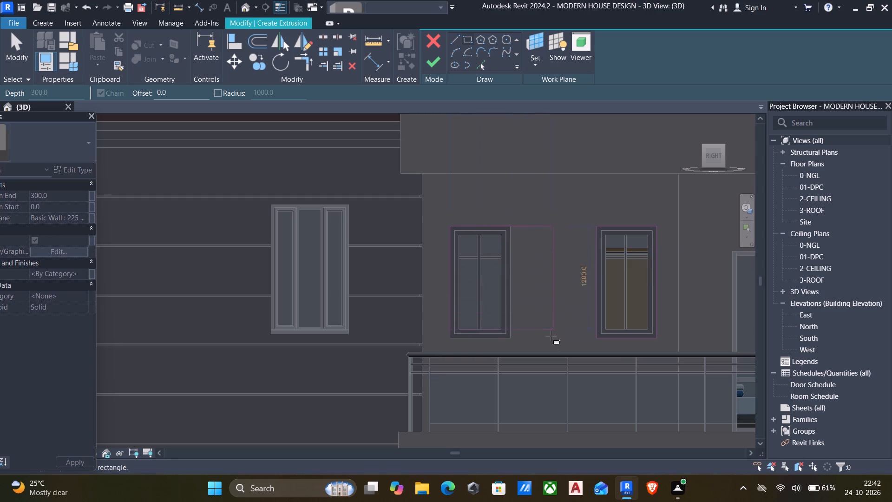
scroll(550, 342, "up", 5)
scroll(493, 341, "up", 4)
scroll(569, 315, "down", 4)
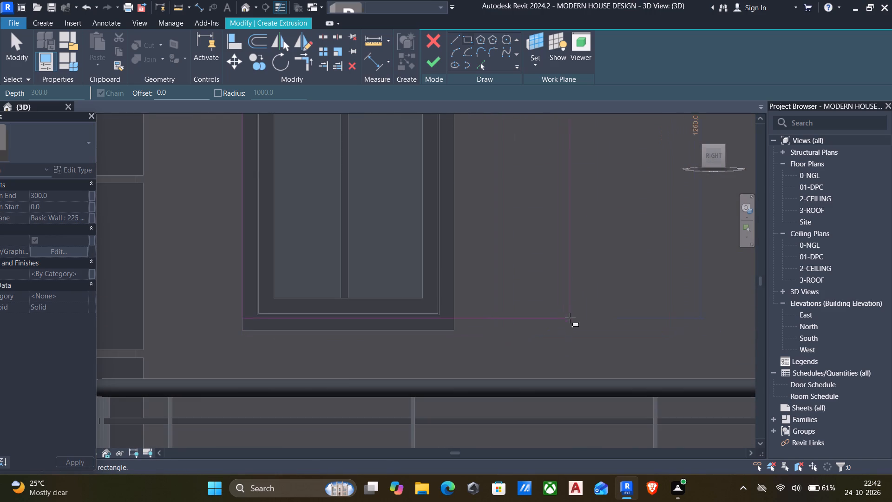
scroll(570, 318, "down", 3)
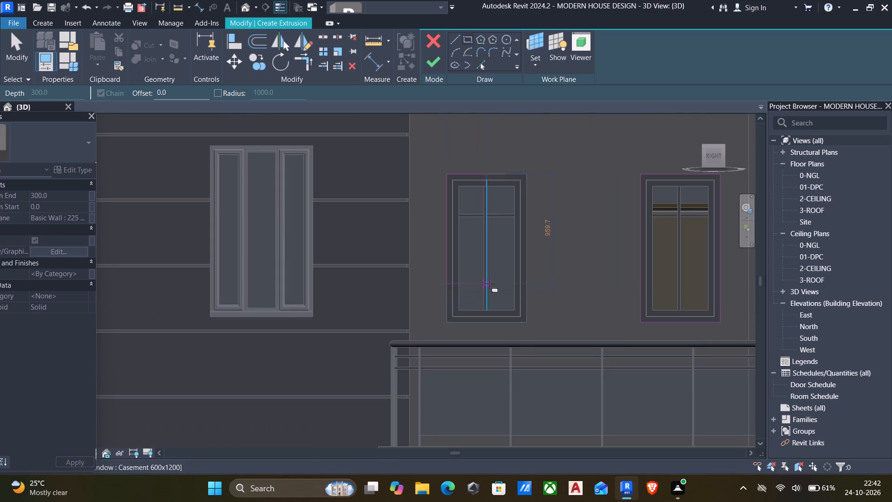
scroll(502, 287, "up", 5)
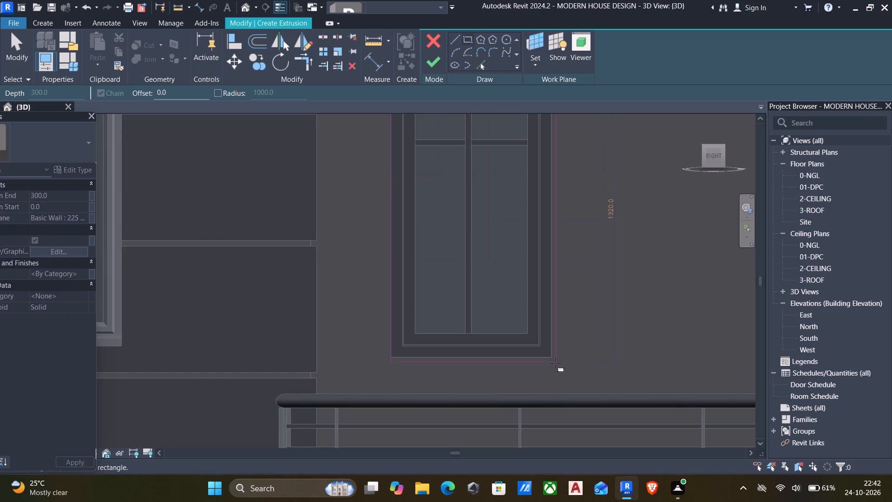
left_click(548, 357)
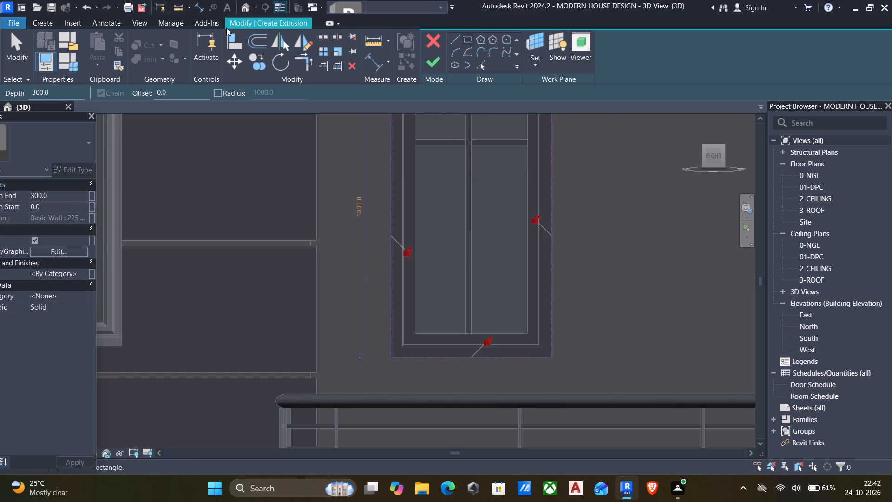
Offset both balcony casement window rectangles outward by 100 mm as copies, each taken as a complete chain.
left_click(254, 41)
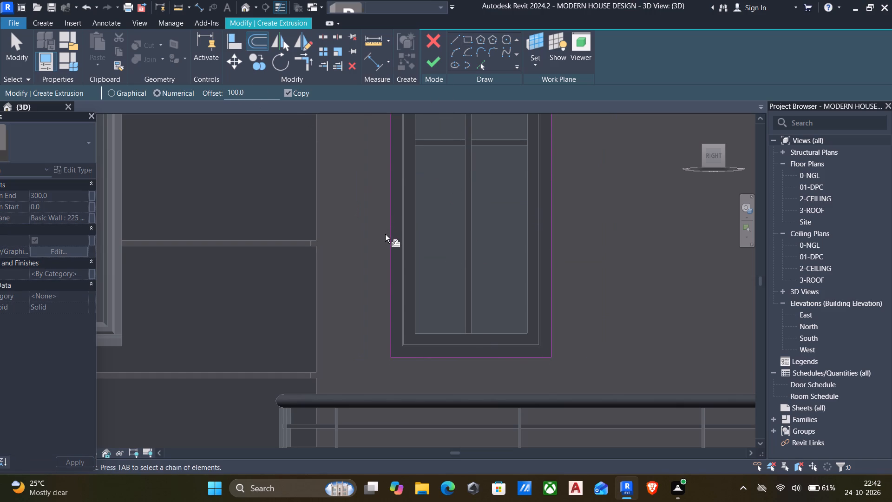
scroll(386, 236, "down", 6)
middle_click_drag(374, 226, 360, 319)
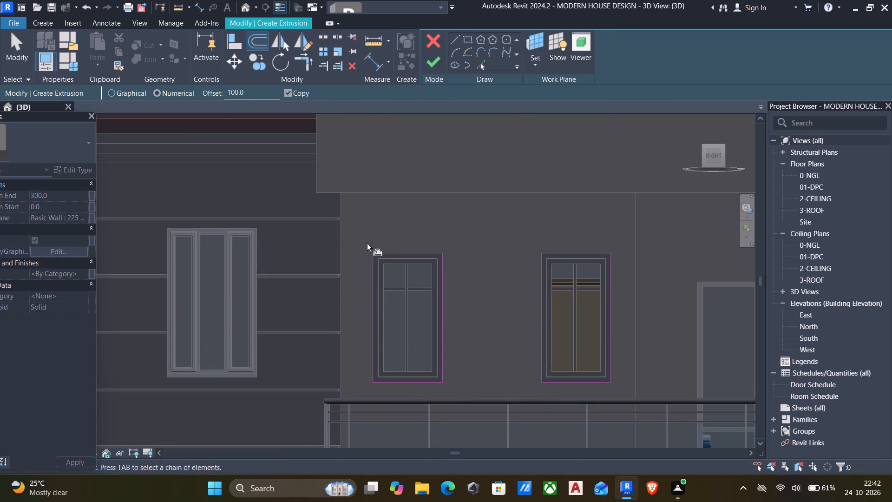
key("Tab")
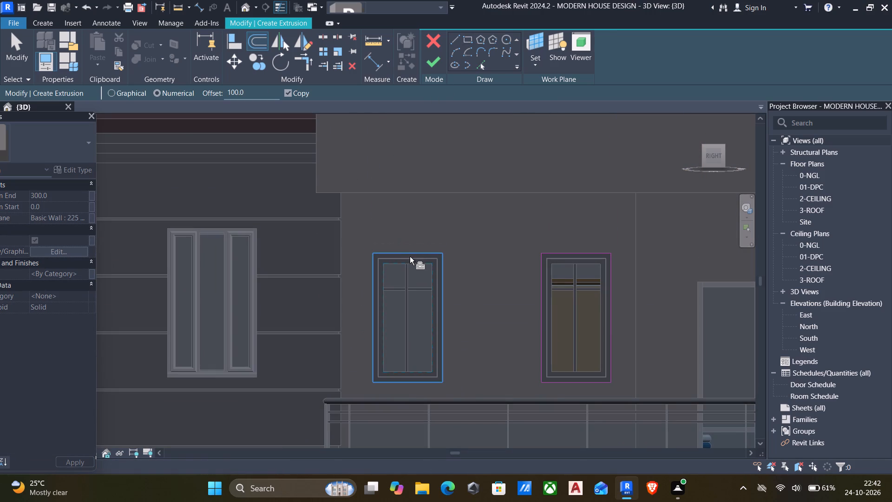
key("Tab")
key("Tab")
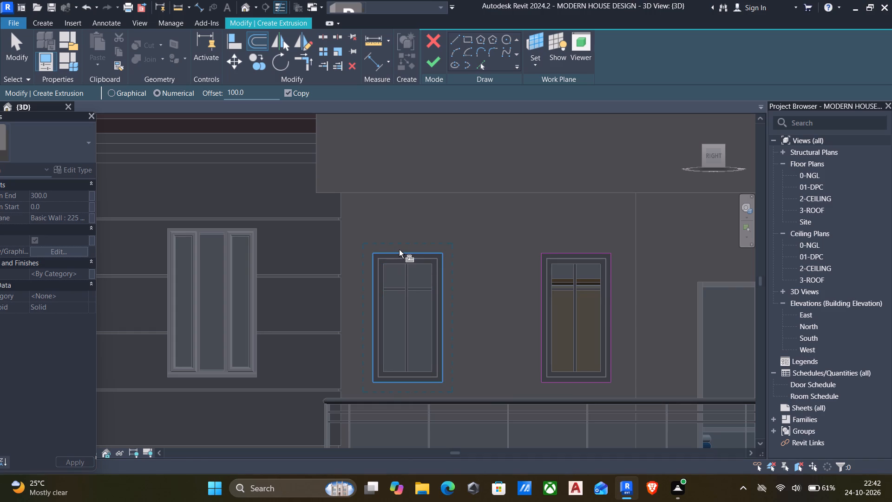
left_click(399, 250)
key("Tab")
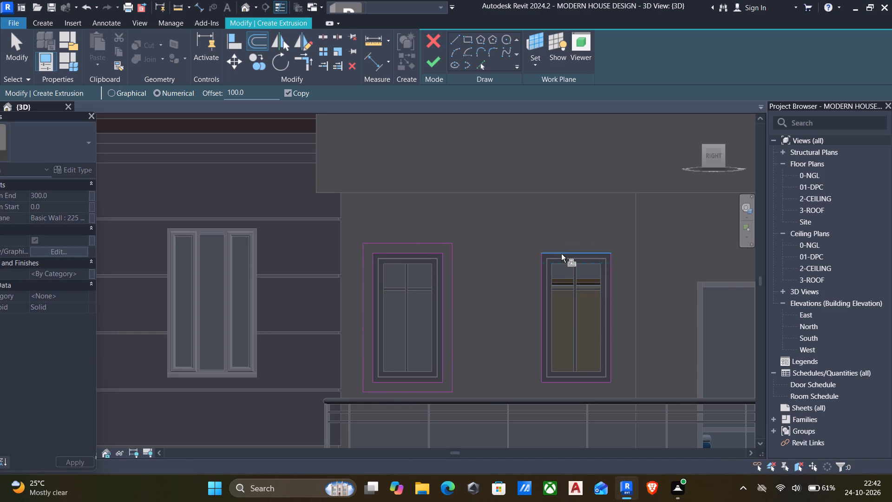
key("Tab")
key("Tab")
key("Tab")
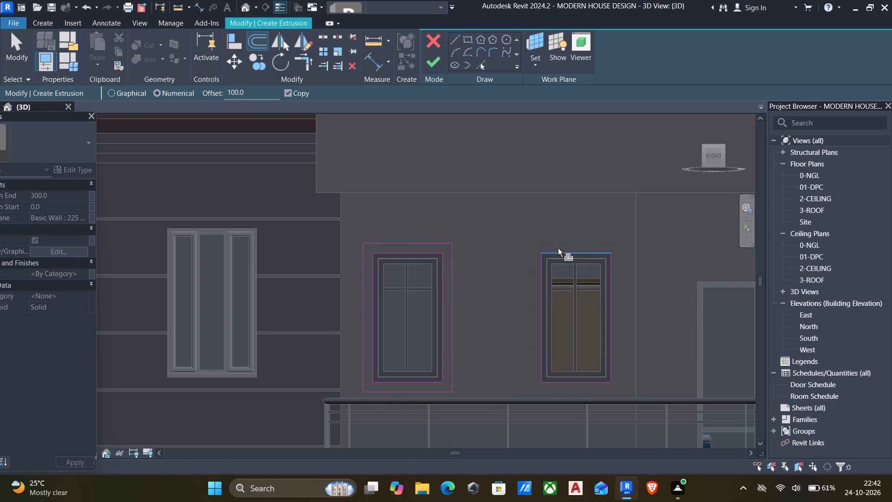
key("Tab")
left_click(558, 248)
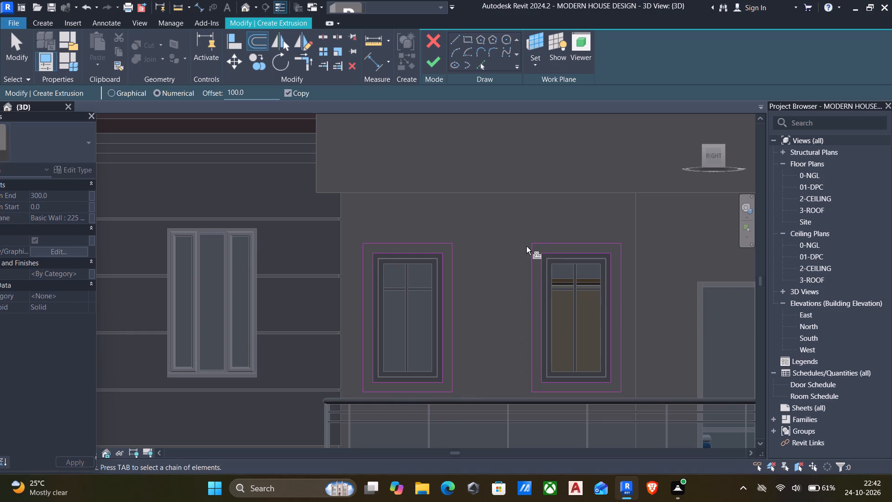
Complete the two-window surround extrusion with its end set to 50 mm and finish the in-place model.
left_click(436, 63)
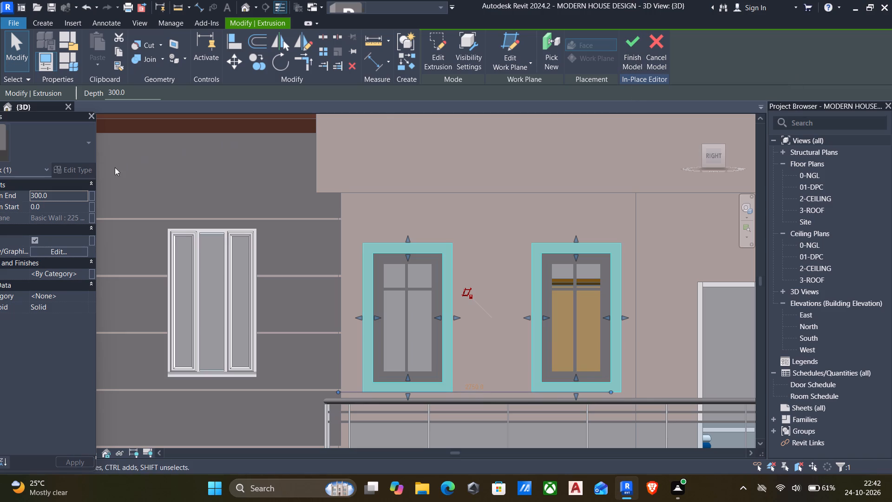
left_click(52, 193)
left_click_drag(52, 196, 20, 196)
scroll(52, 196, "up", 1)
type("50")
left_click(628, 44)
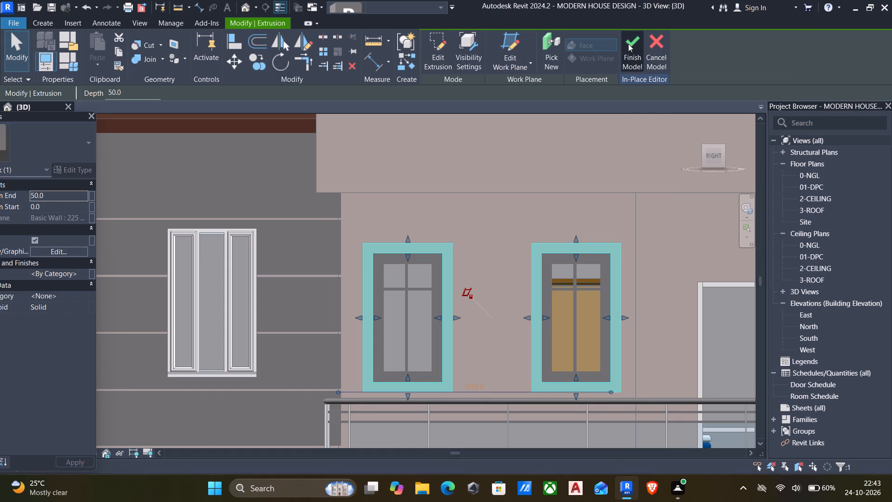
Examine the window surrounds on the back and right-side walls of the house.
scroll(600, 144, "down", 7)
scroll(560, 214, "down", 4)
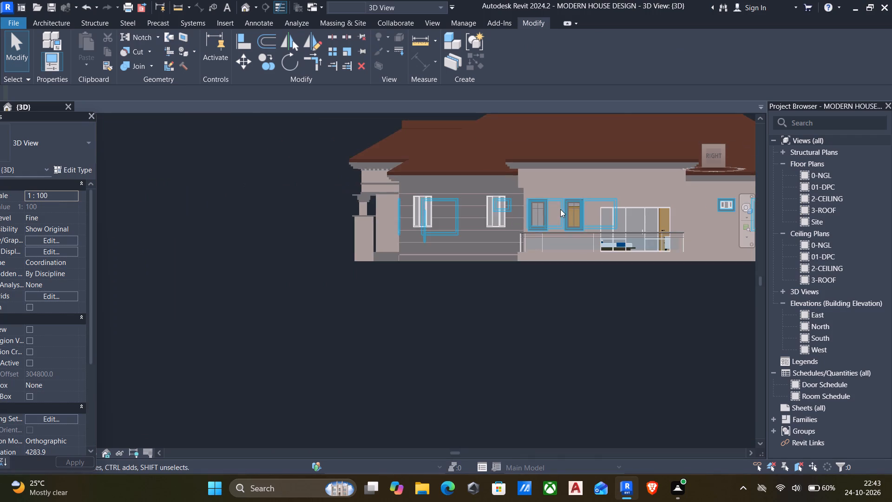
middle_click_drag(560, 210, 407, 304, "shift")
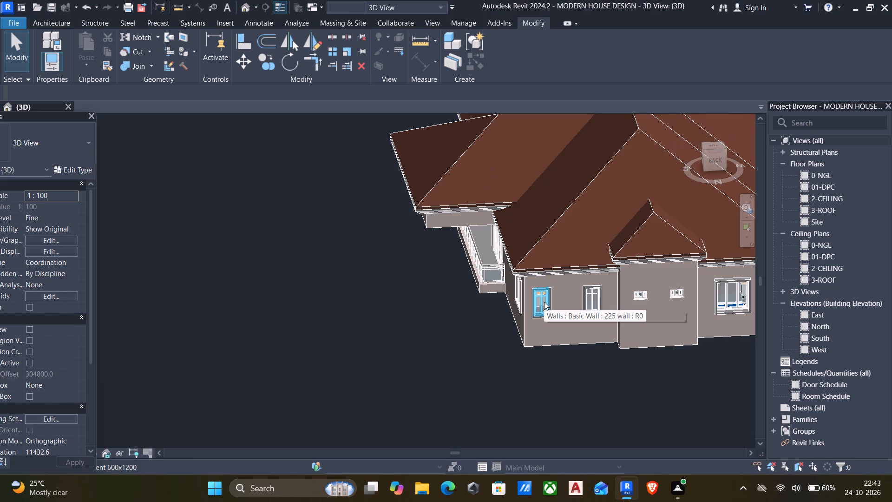
scroll(534, 297, "down", 3)
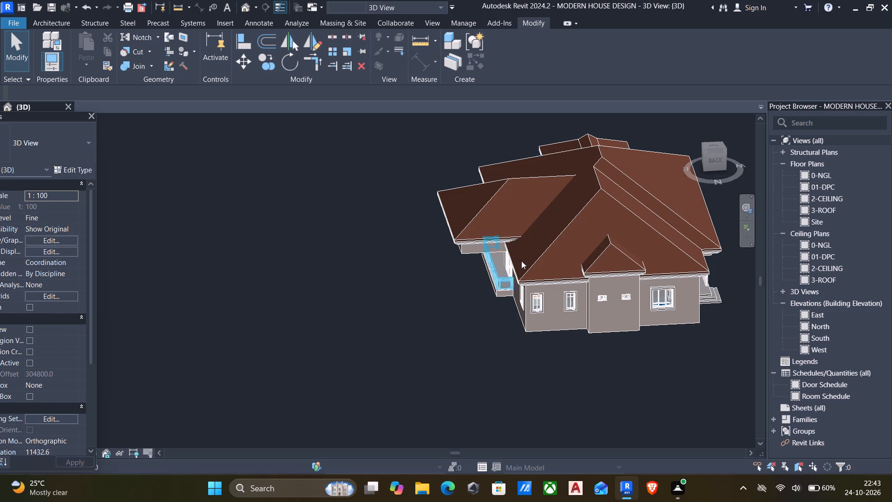
scroll(508, 318, "down", 2)
middle_click_drag(508, 320, 728, 273, "shift")
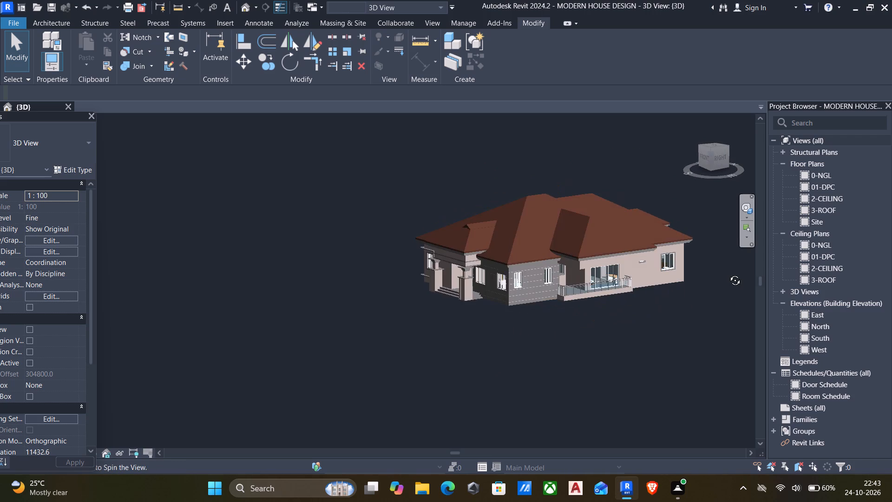
middle_click_drag(728, 273, 675, 282, "shift")
scroll(753, 168, "up", 6)
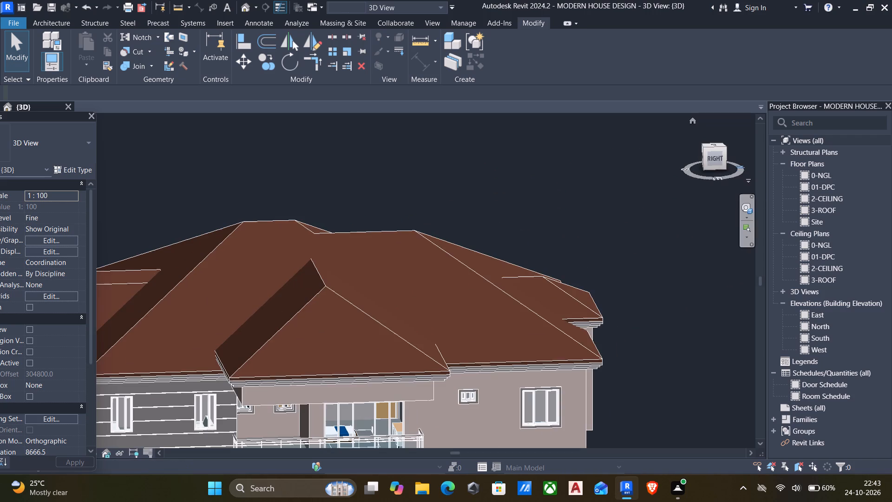
Reopen the in-place window surround model for editing, working in the right-side view.
left_click(711, 155)
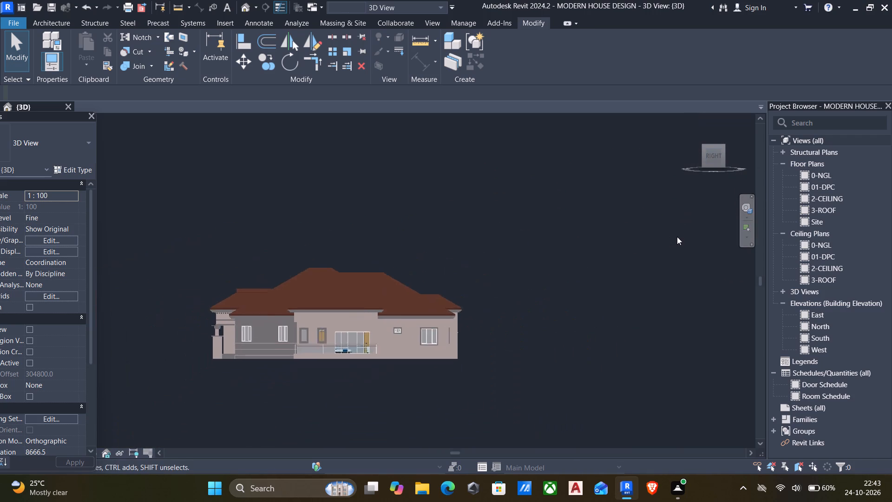
scroll(221, 264, "up", 5)
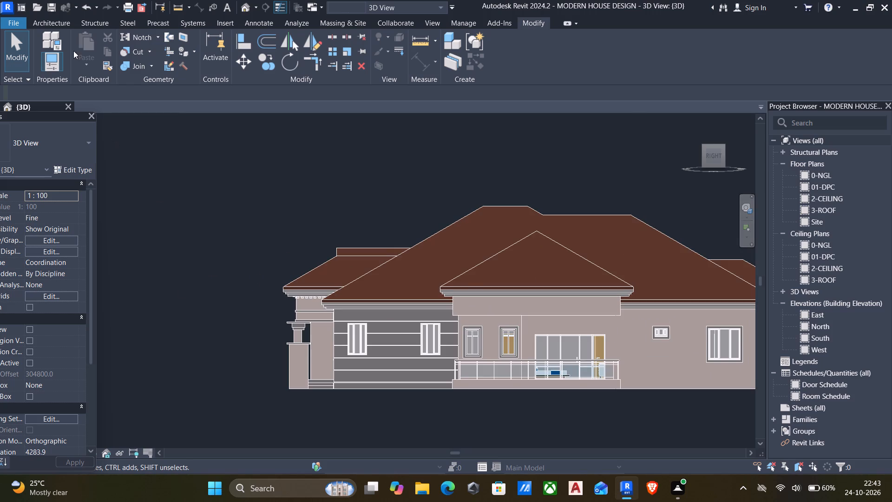
scroll(505, 341, "up", 5)
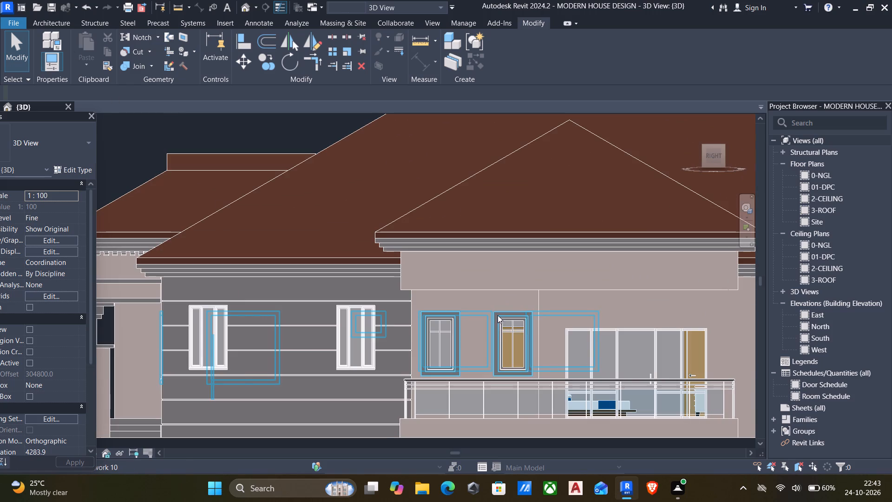
left_click(497, 314)
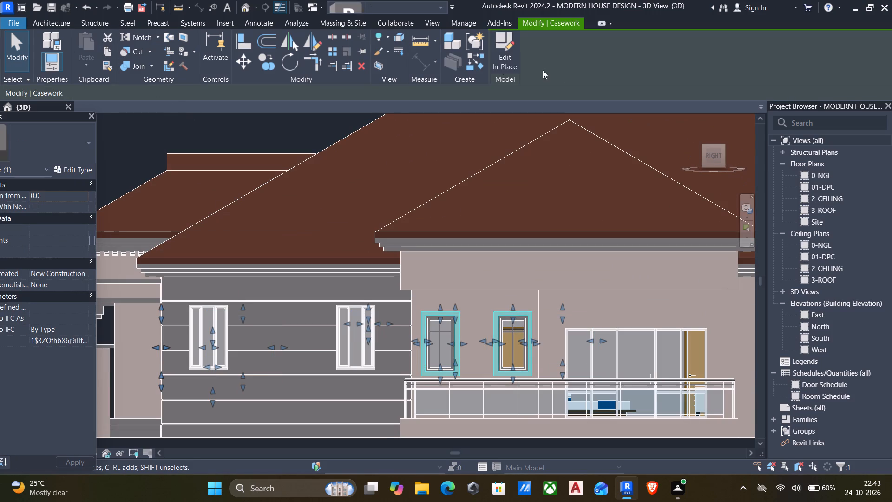
left_click(498, 55)
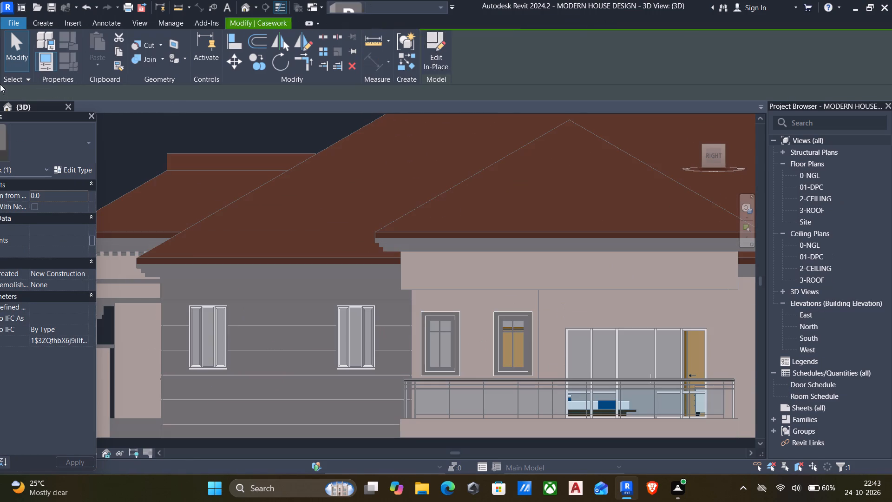
Start a new extrusion and set its work plane on the wall face holding the balcony sliding door.
left_click(41, 24)
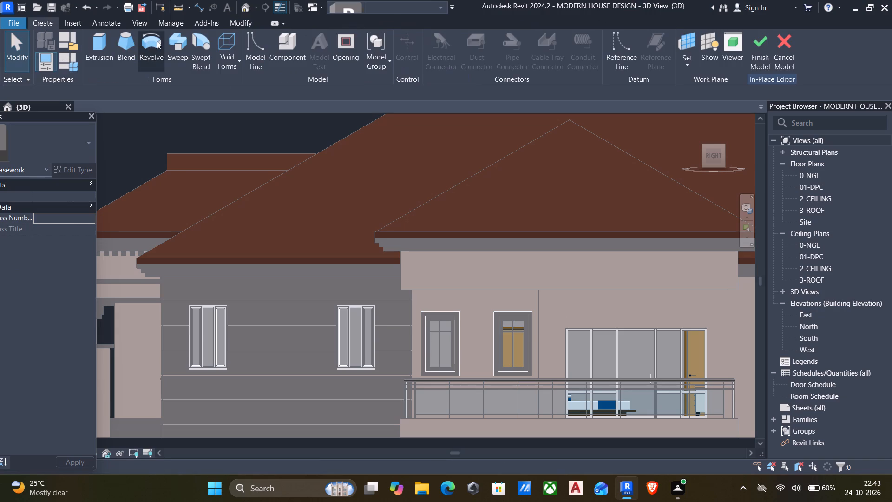
left_click(93, 38)
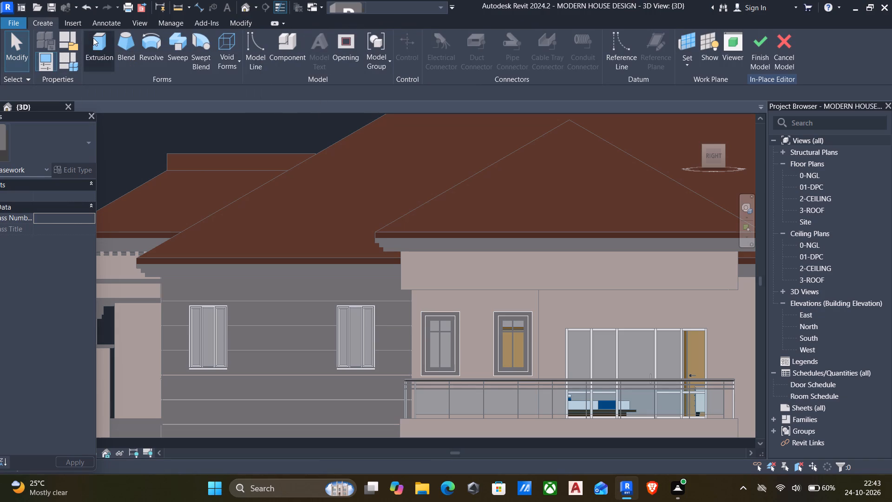
left_click(530, 65)
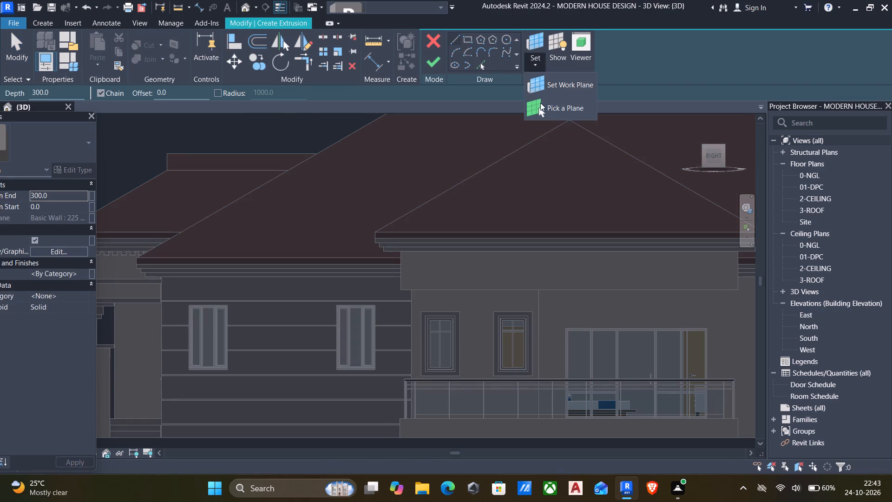
left_click(546, 107)
scroll(584, 217, "down", 4)
middle_click_drag(628, 305, 518, 283)
scroll(522, 281, "up", 5)
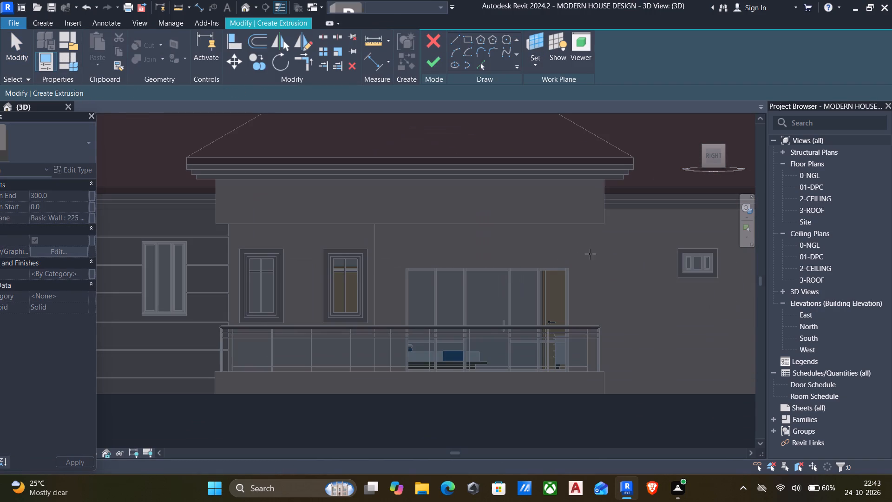
scroll(596, 248, "down", 1)
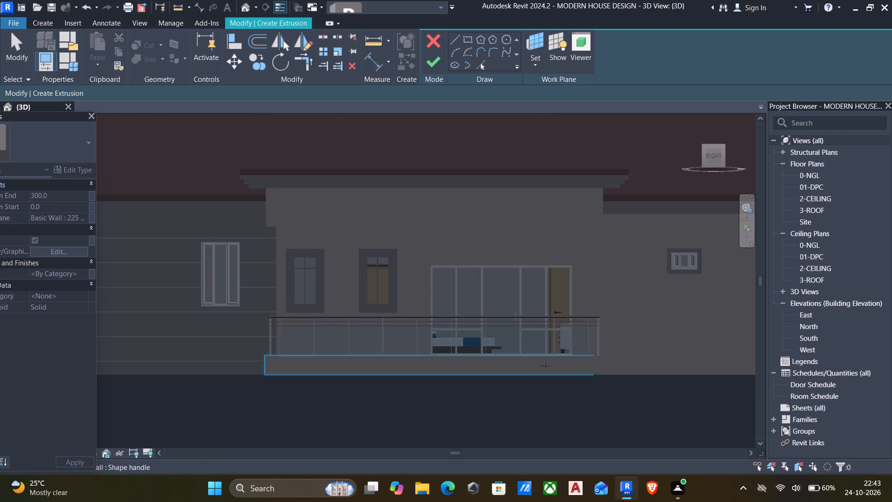
middle_click_drag(521, 367, 520, 368, "shift")
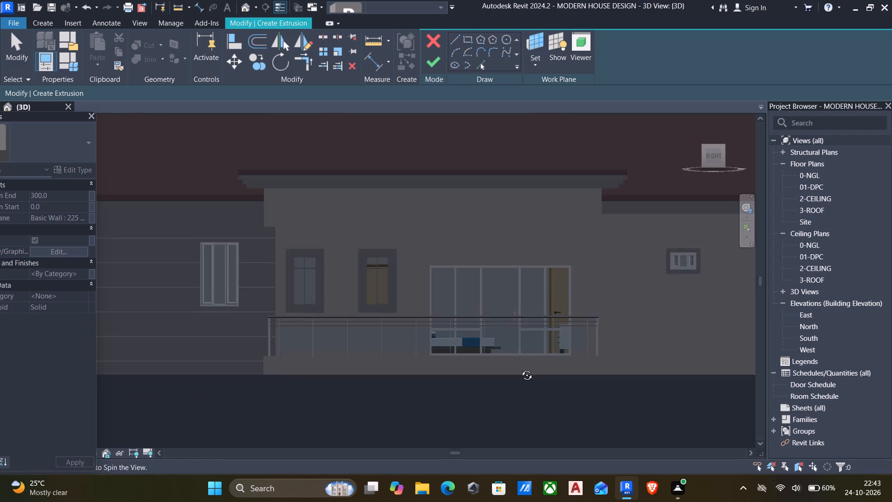
middle_click_drag(520, 368, 521, 404, "shift")
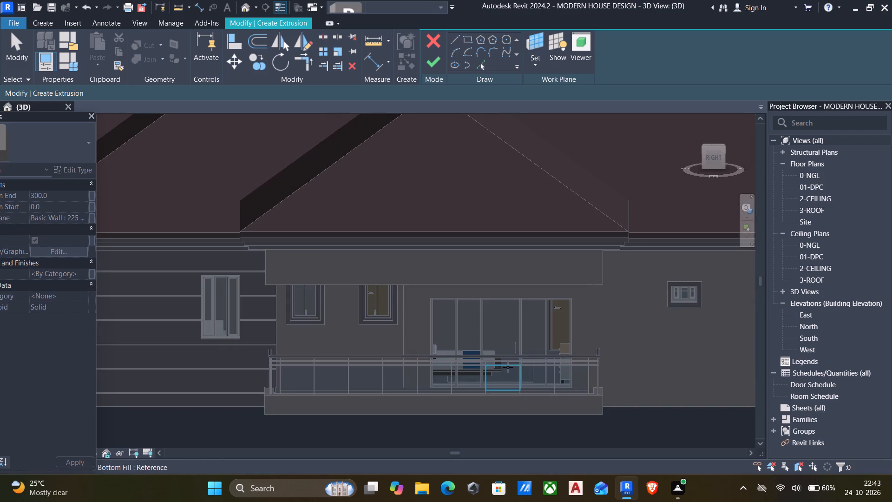
scroll(587, 310, "up", 2)
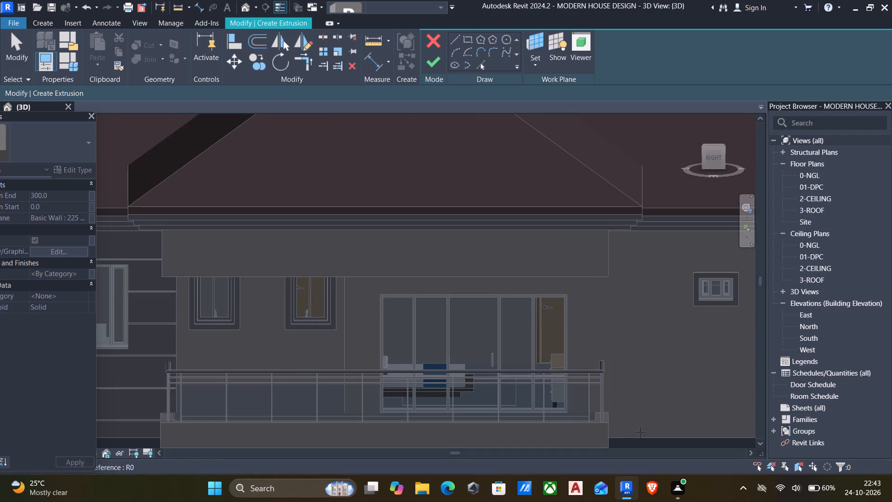
left_click(636, 440)
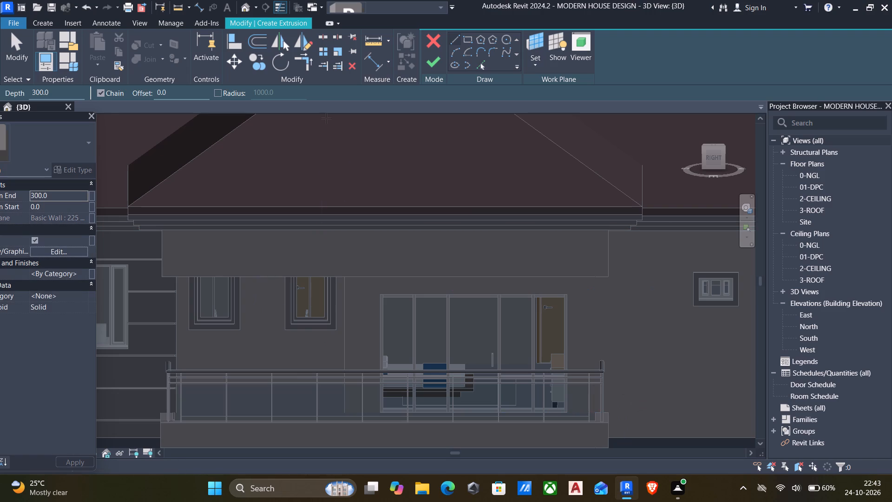
Sketch a rectangle about 2100 mm high tracing the outer frame of the balcony sliding door, in the right-side view.
left_click(717, 161)
left_click(465, 38)
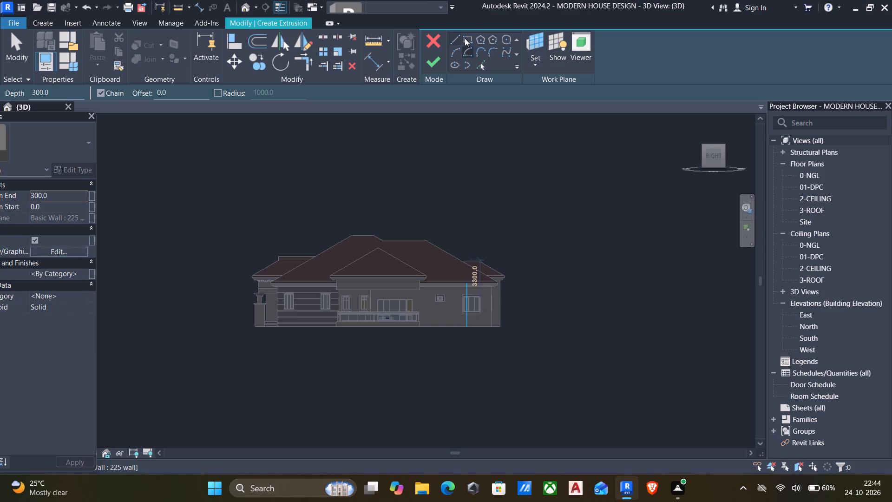
scroll(423, 295, "up", 5)
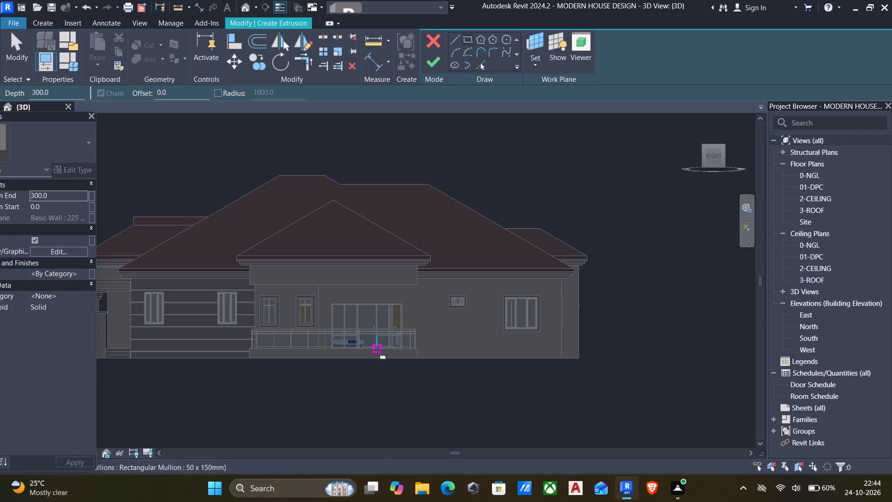
scroll(376, 350, "up", 1)
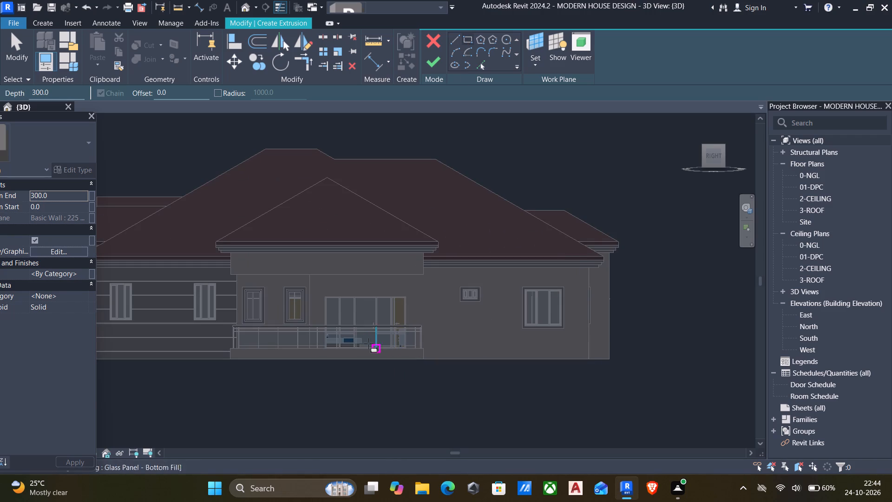
scroll(353, 322, "up", 11)
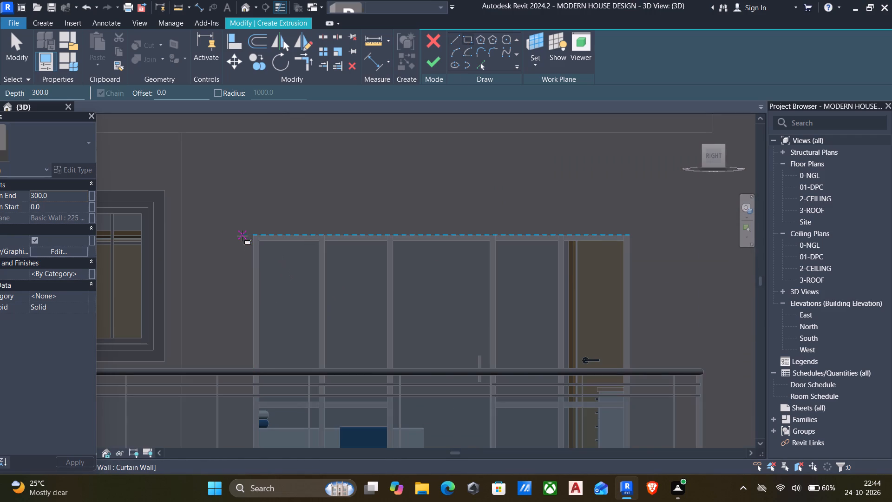
left_click(253, 235)
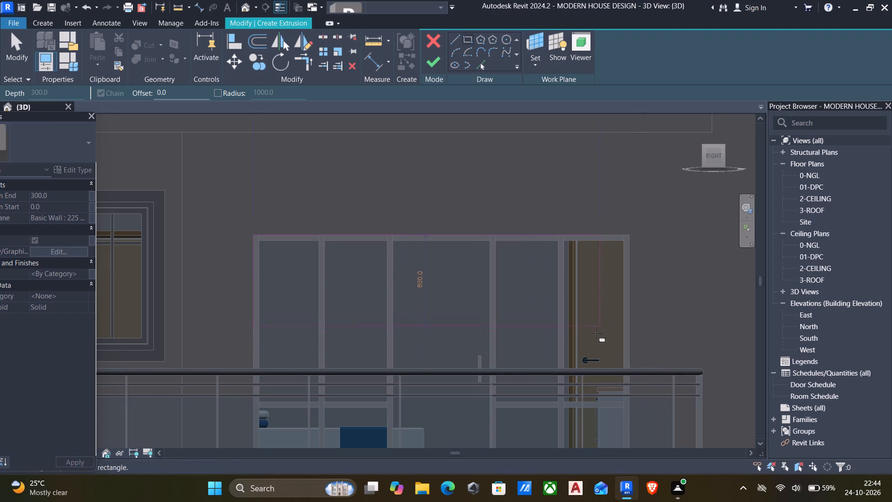
scroll(576, 311, "down", 7)
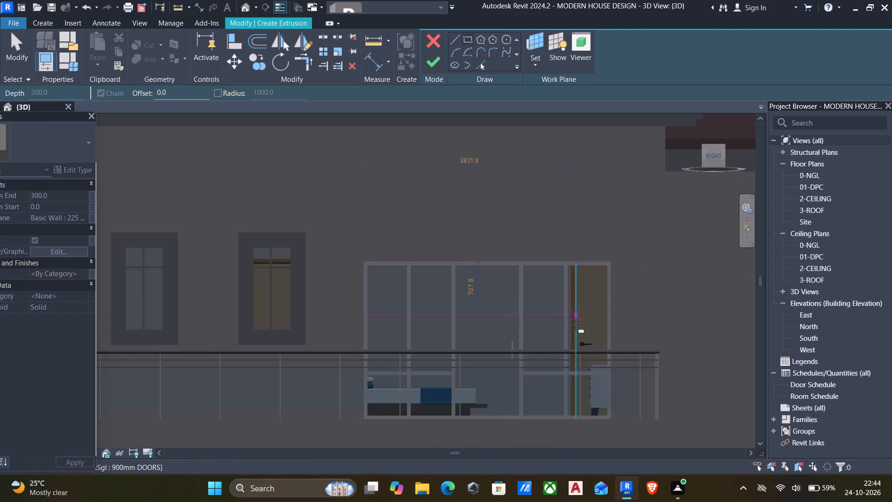
middle_click_drag(576, 325, 562, 270)
scroll(579, 296, "up", 6)
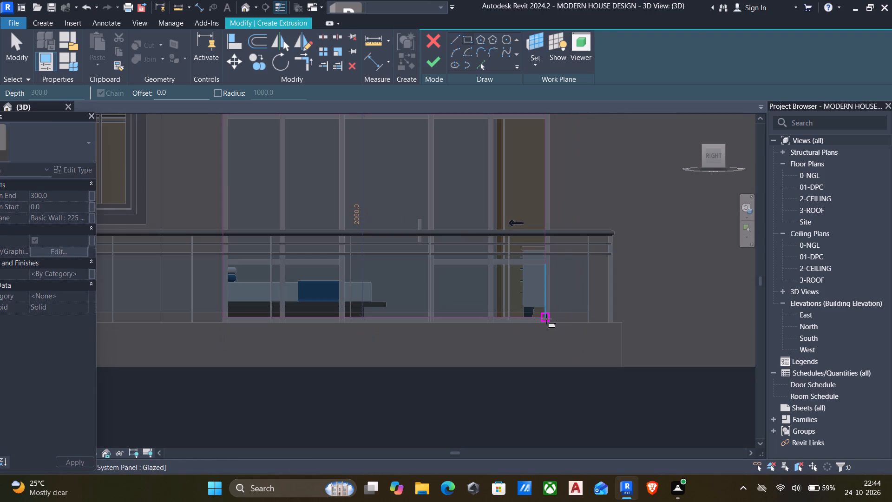
scroll(546, 319, "up", 4)
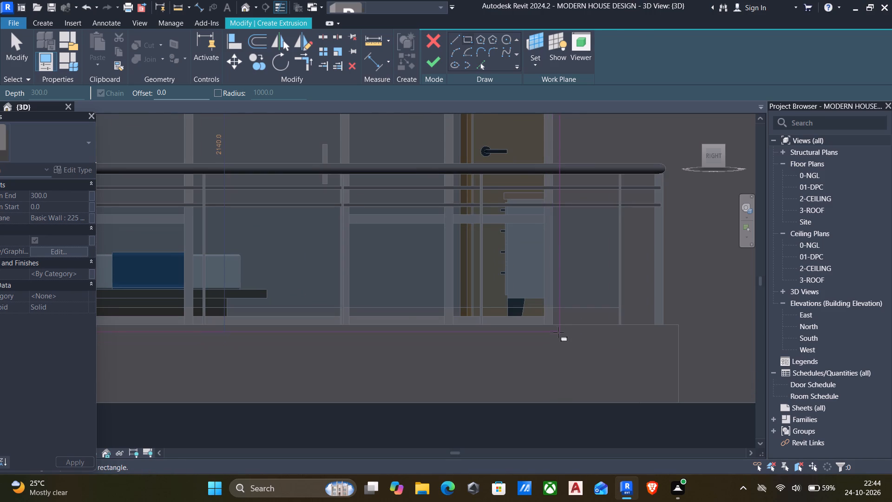
left_click(553, 327)
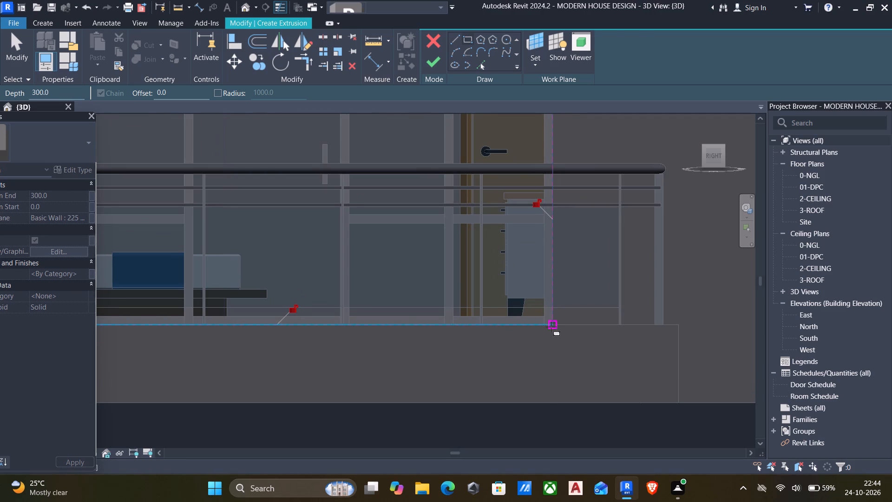
Offset a copy of the whole door rectangle outward by 100 mm and finish the extrusion sketch.
scroll(533, 332, "down", 6)
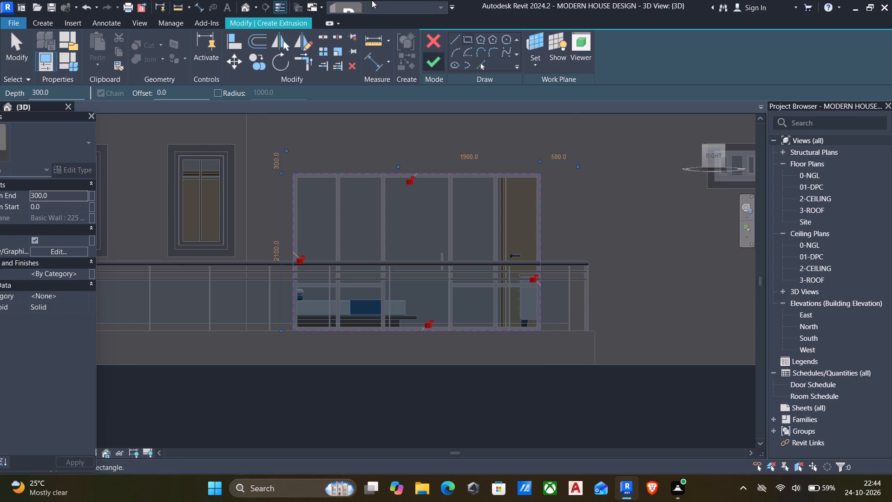
left_click(254, 45)
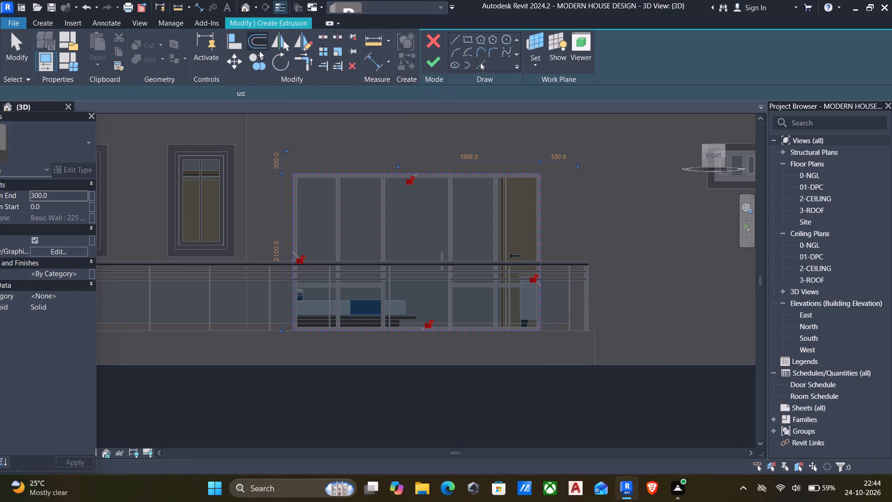
key("Tab")
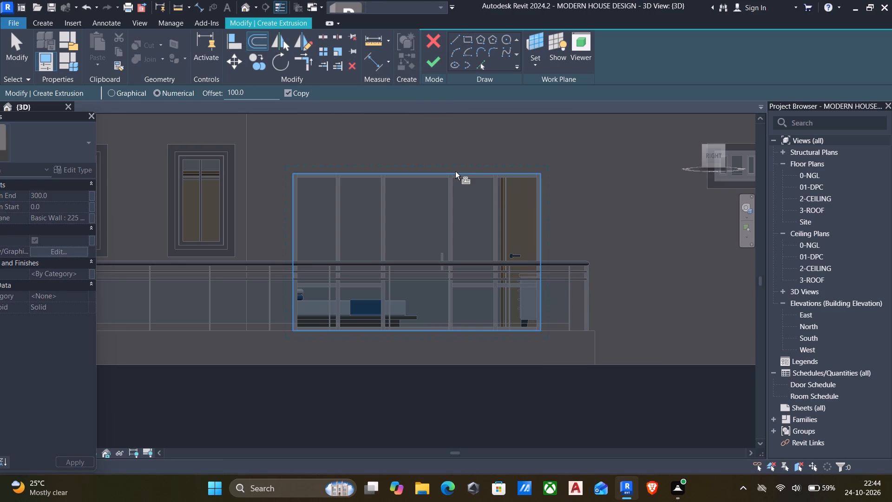
left_click(455, 171)
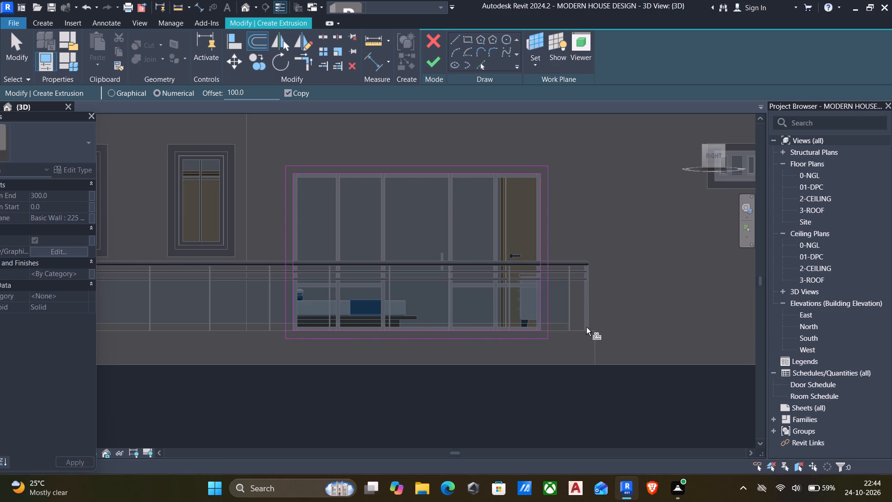
left_click(440, 59)
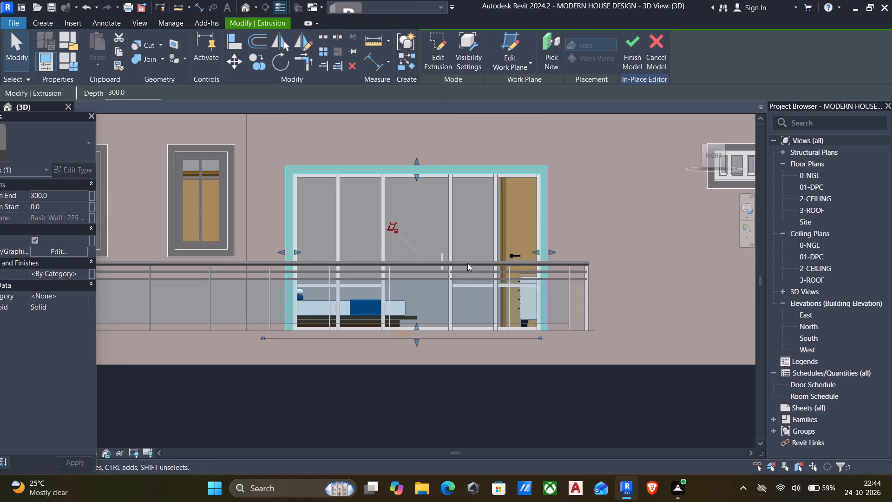
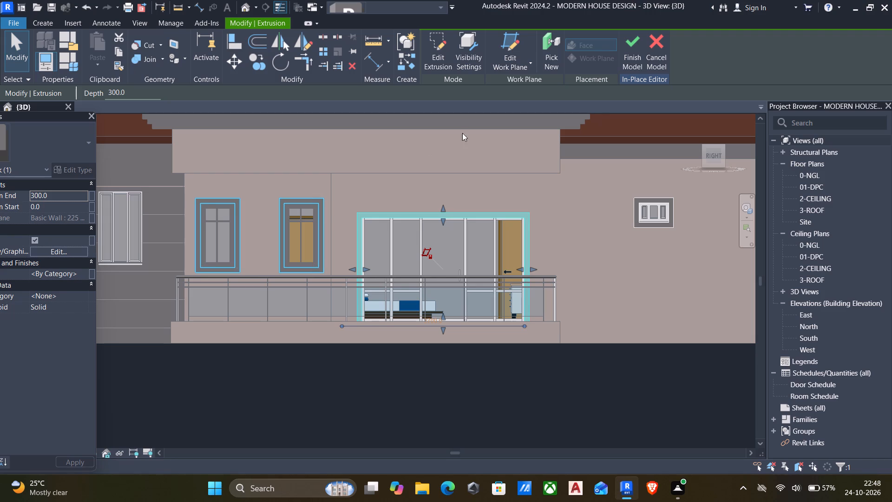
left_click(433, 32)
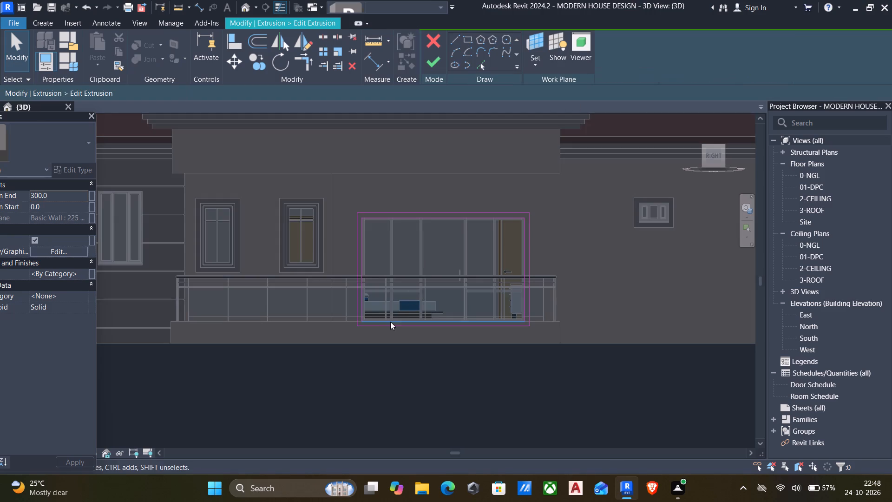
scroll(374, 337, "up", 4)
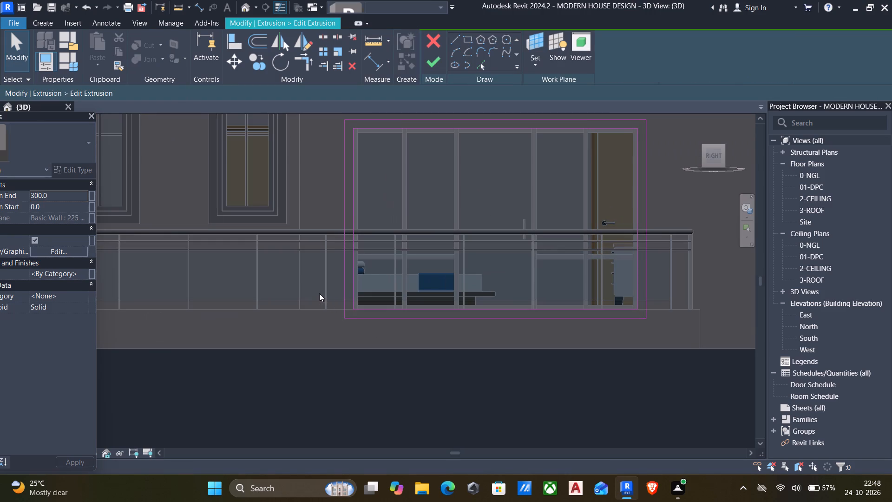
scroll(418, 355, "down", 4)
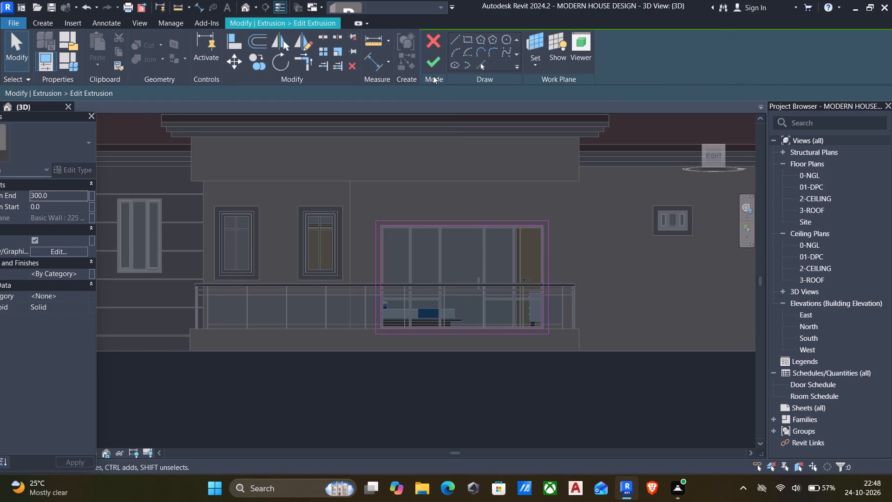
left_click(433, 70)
Reopen the balcony door surround's extrusion sketch and delete both its inner and outer bottom lines.
scroll(467, 255, "down", 3)
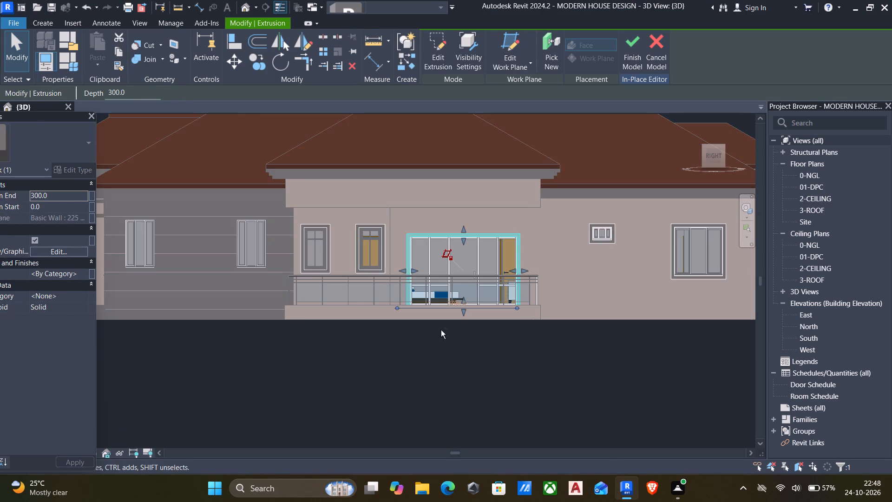
scroll(434, 413, "down", 1)
scroll(418, 387, "down", 6, "shift")
scroll(425, 347, "up", 1, "shift")
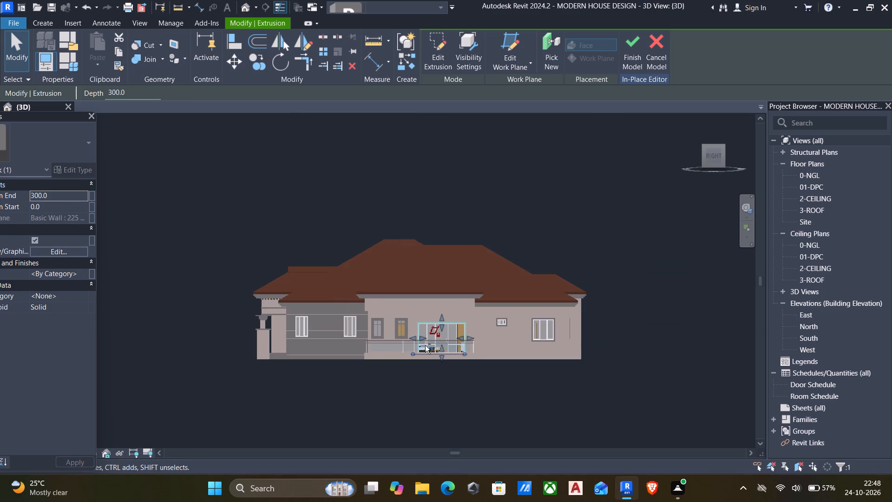
scroll(499, 462, "down", 6, "shift")
scroll(471, 252, "down", 5)
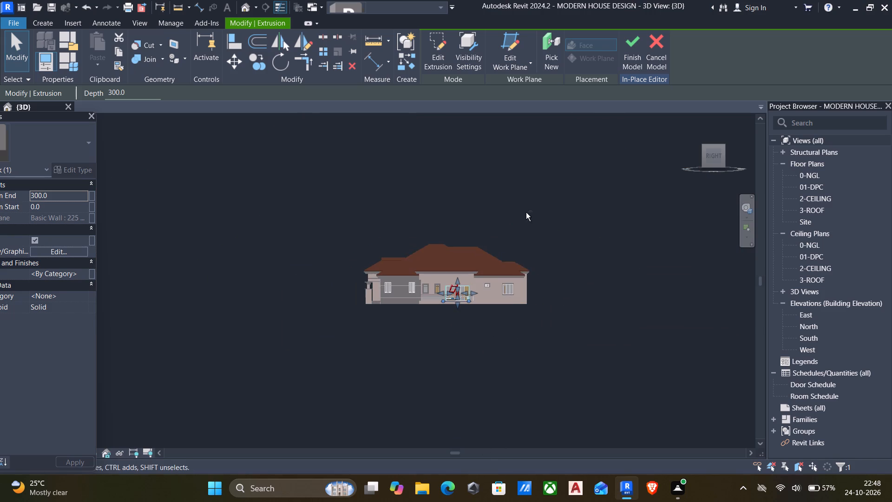
middle_click_drag(527, 212, 503, 322, "shift")
scroll(492, 331, "up", 3)
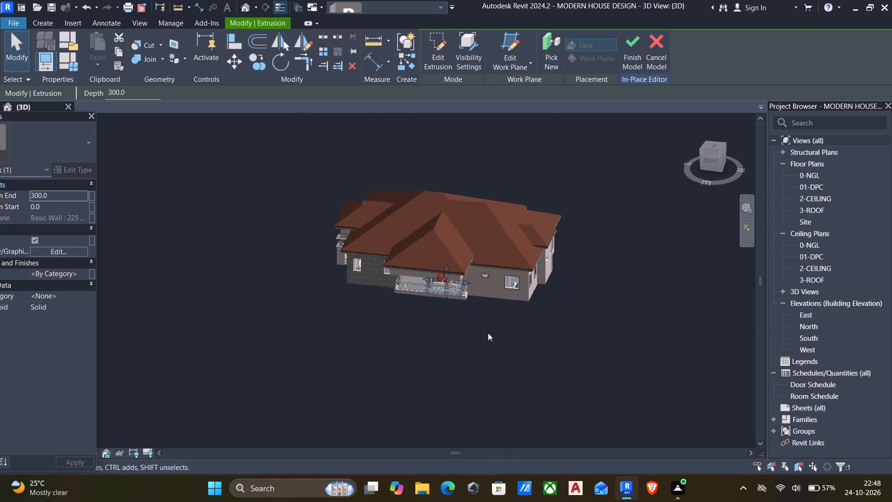
scroll(488, 333, "up", 3)
scroll(450, 308, "up", 5)
scroll(420, 241, "up", 5)
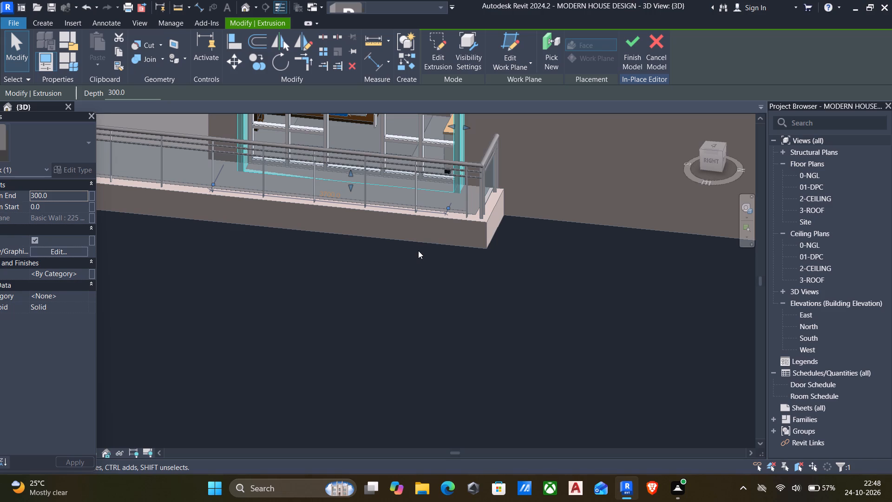
left_click(443, 52)
scroll(388, 203, "up", 2)
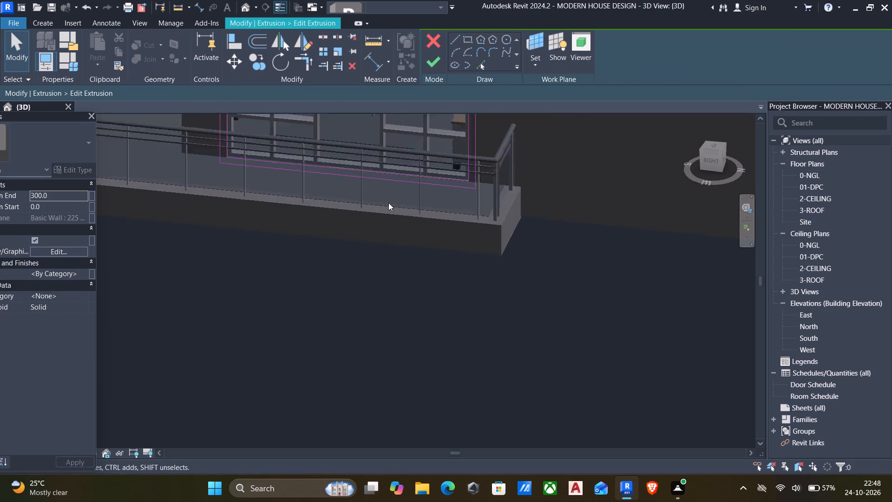
scroll(388, 203, "up", 2)
scroll(461, 154, "up", 4)
left_click_drag(460, 219, 448, 176)
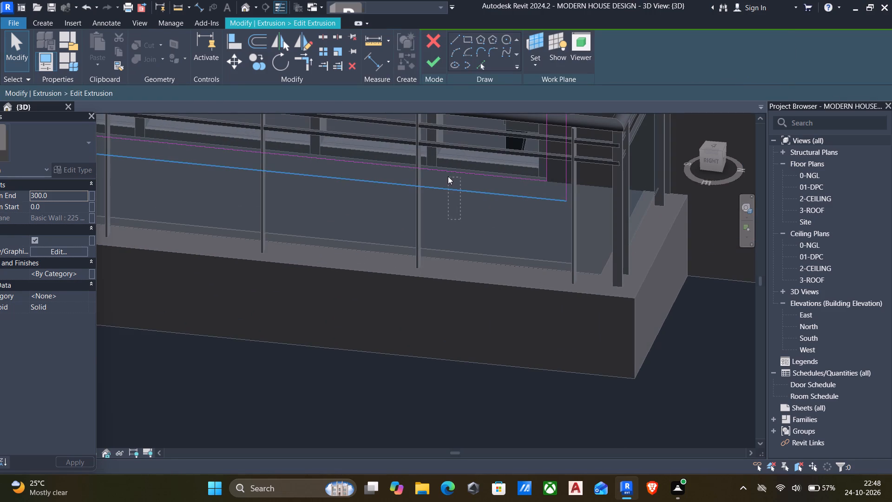
left_click_drag(448, 176, 438, 166)
key("Delete")
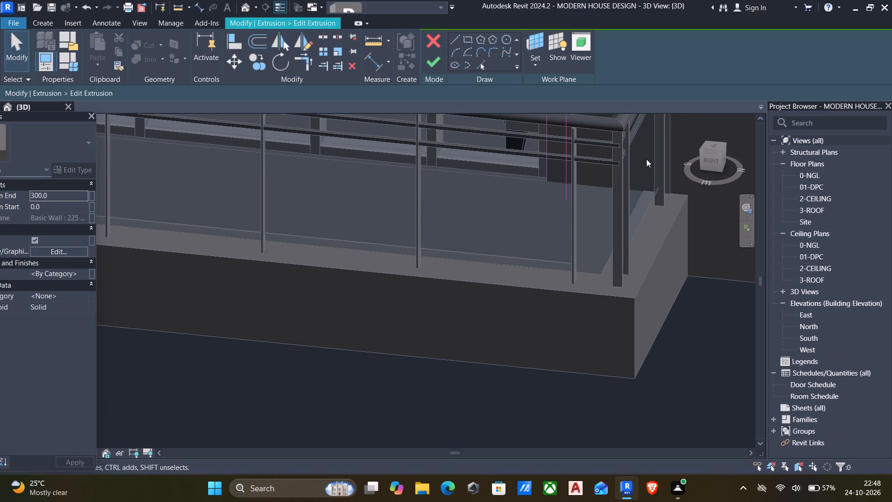
In the right-side view, draw a horizontal line at balcony floor level joining the inner and outer lines of the surround's right leg.
left_click(715, 159)
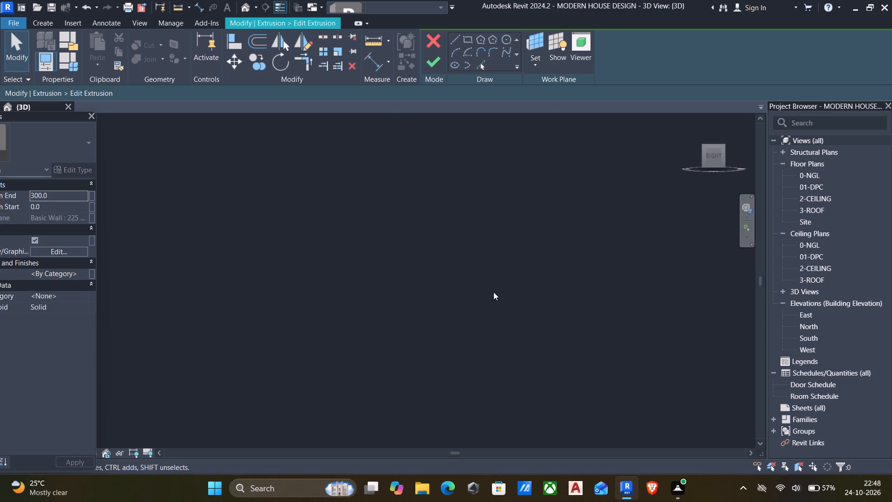
scroll(476, 297, "up", 5)
scroll(374, 317, "up", 6)
scroll(319, 393, "up", 6)
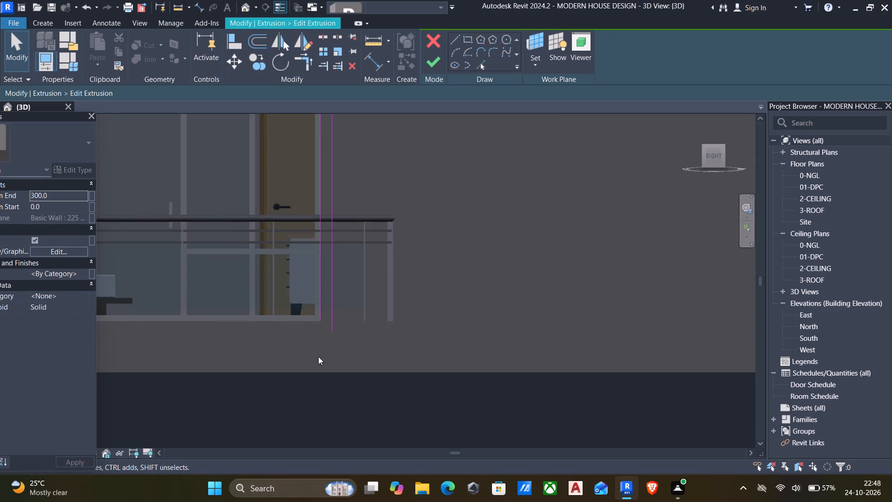
left_click(456, 44)
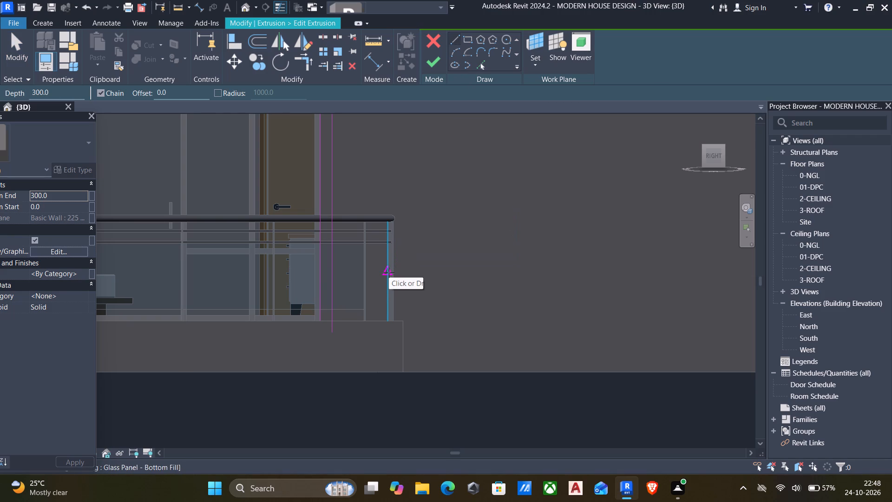
scroll(368, 319, "up", 4)
scroll(295, 330, "up", 5)
scroll(314, 233, "up", 1)
scroll(315, 453, "down", 2)
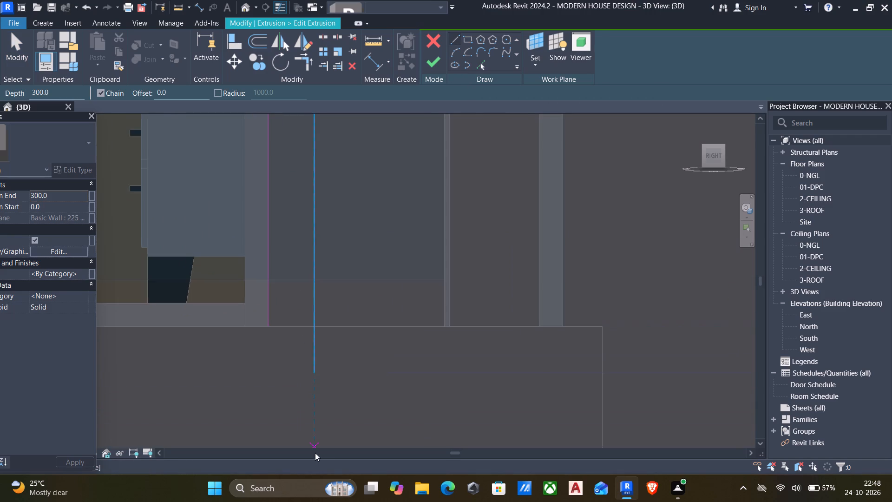
scroll(315, 453, "down", 4)
scroll(328, 230, "down", 6)
middle_click_drag(328, 230, 301, 391)
scroll(315, 300, "up", 6)
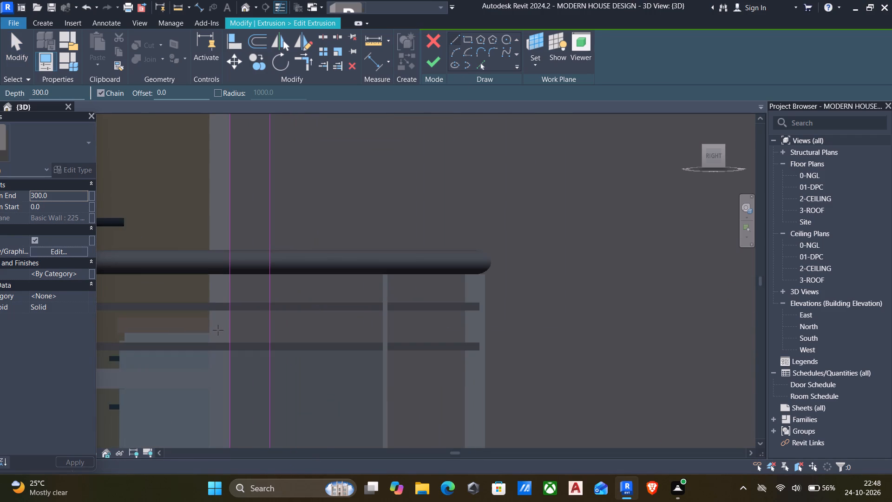
scroll(218, 331, "down", 10)
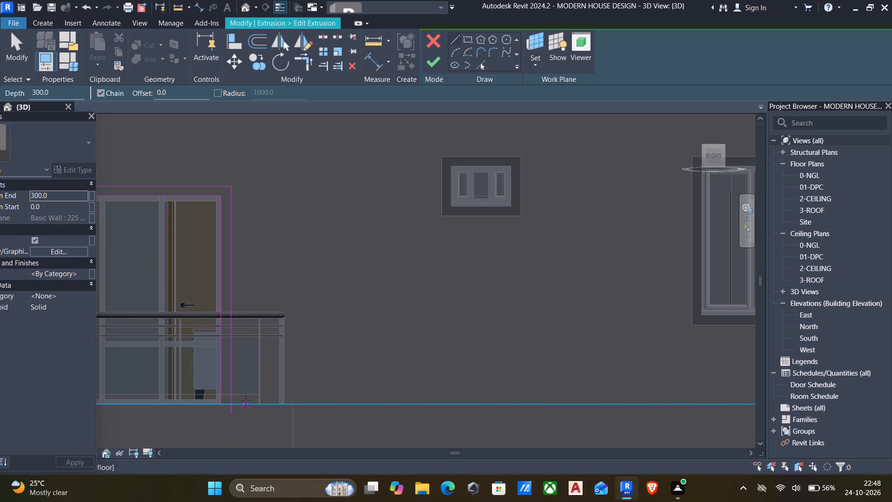
scroll(254, 440, "up", 5)
scroll(225, 406, "down", 7)
middle_click_drag(225, 408, 256, 358)
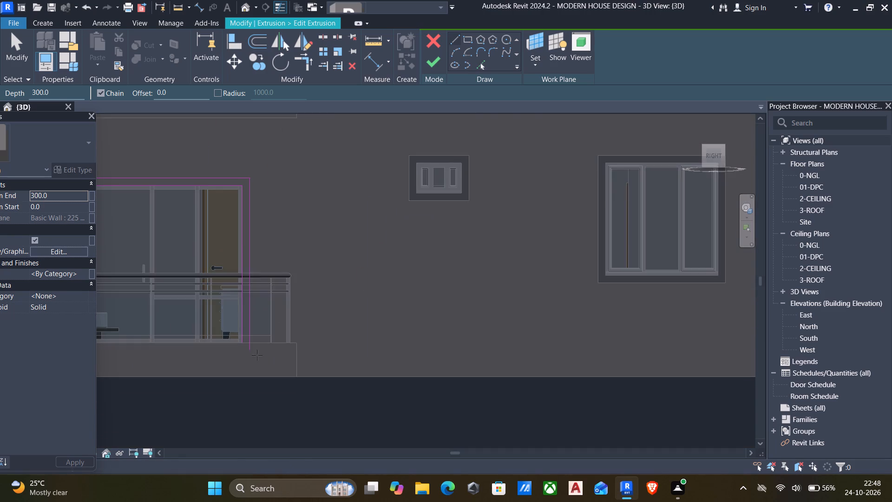
scroll(257, 355, "up", 7)
left_click(235, 324)
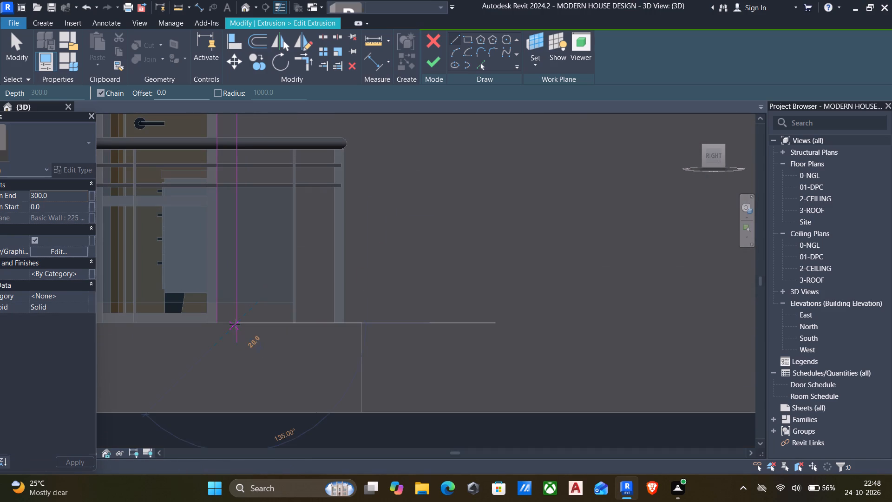
left_click(216, 324)
scroll(214, 325, "down", 2)
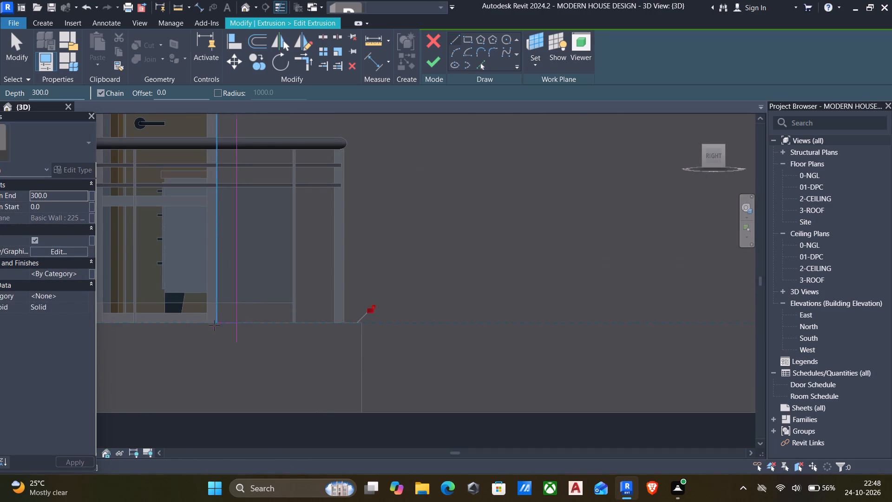
scroll(214, 325, "down", 4)
key("Escape")
Draw a matching horizontal line at balcony floor level joining the outer and inner lines of the surround's left leg.
middle_click_drag(246, 367, 471, 384)
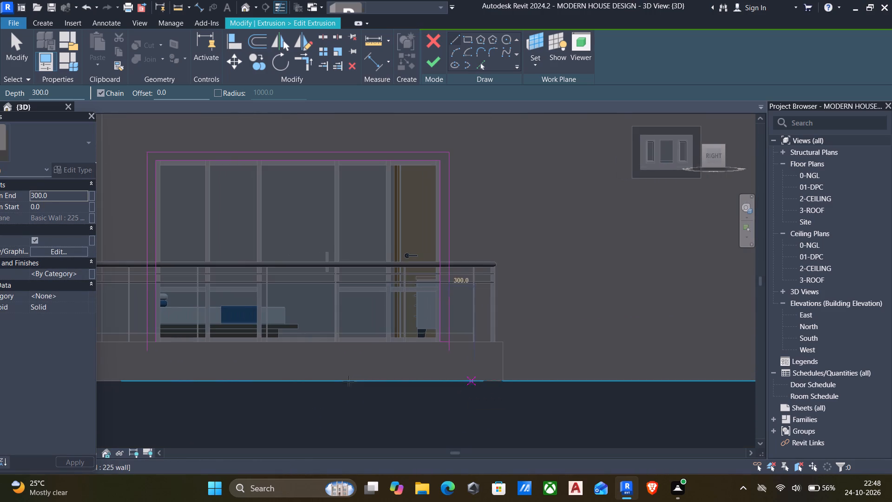
middle_click_drag(291, 381, 398, 356)
scroll(272, 392, "up", 6)
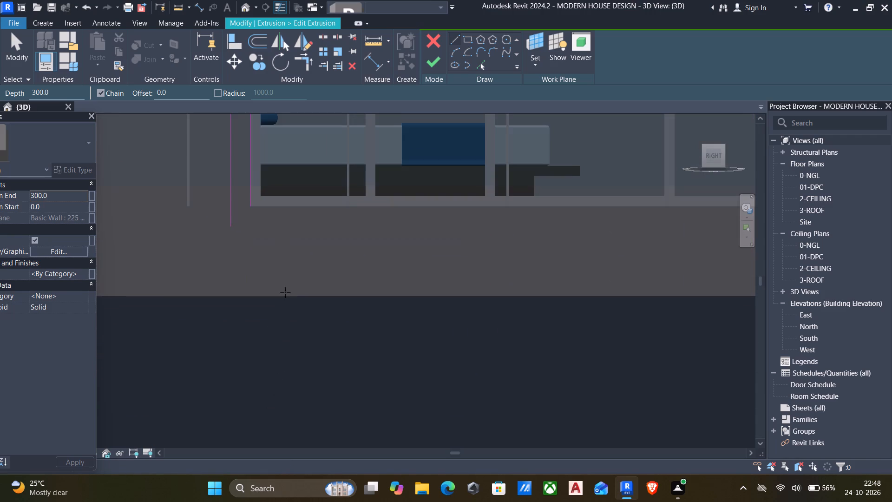
scroll(240, 204, "up", 4)
left_click(257, 207)
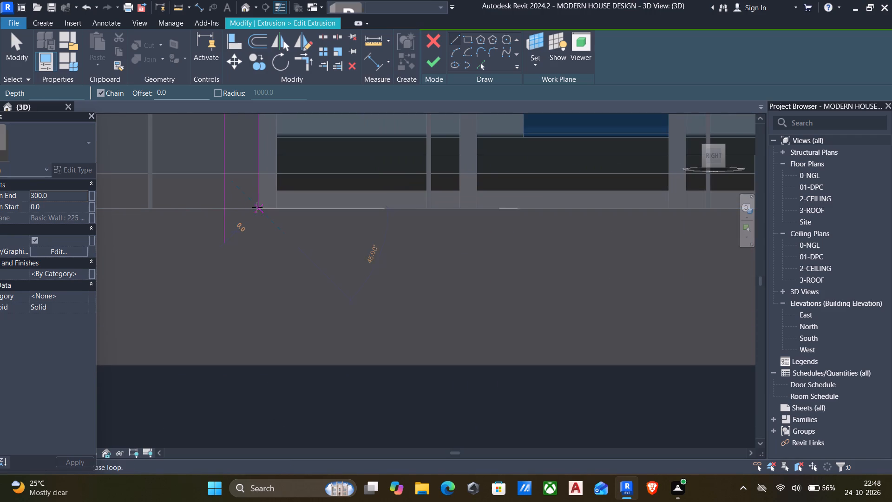
left_click(227, 209)
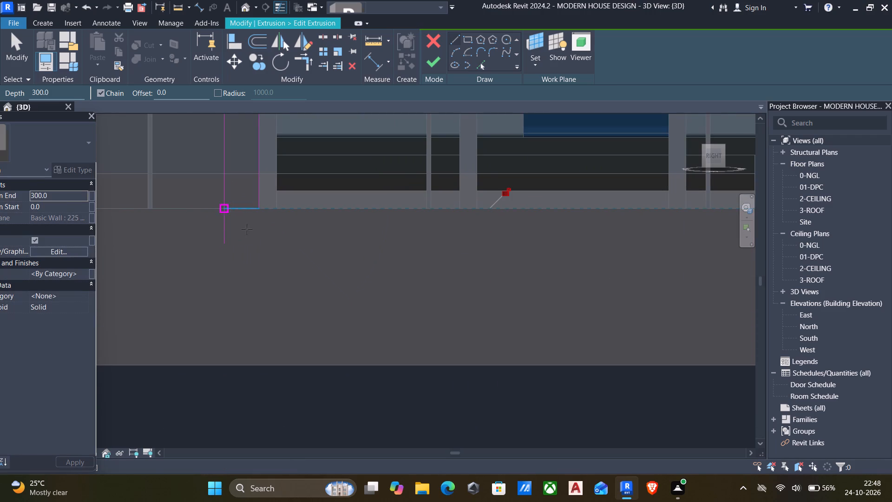
key("Escape")
scroll(280, 262, "down", 5)
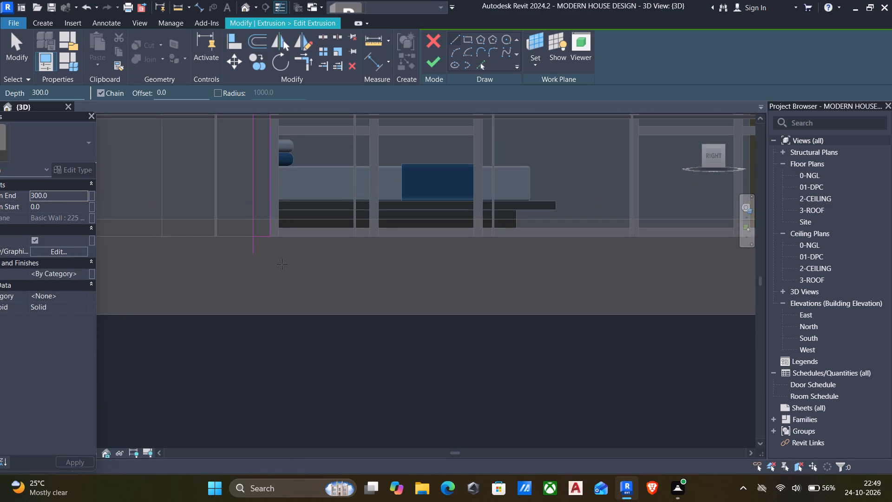
Trim the left leg's outer and inner vertical lines to corners with its short bottom line.
key("t")
key("r")
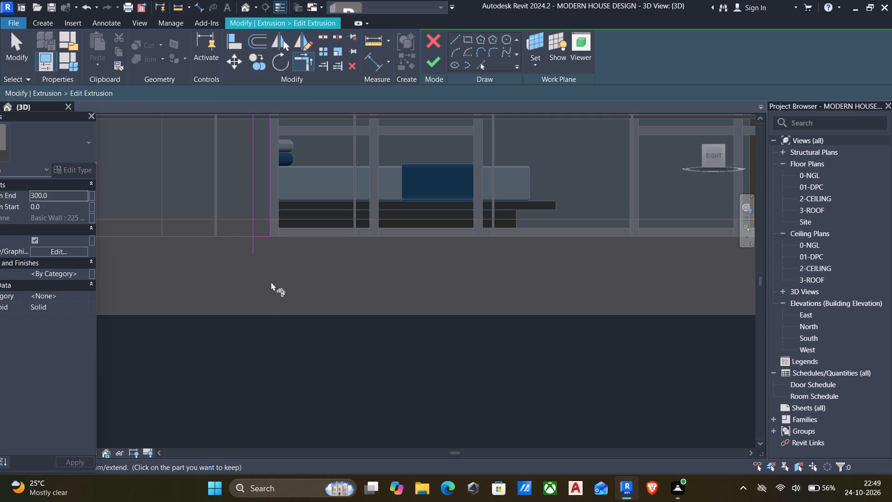
scroll(254, 231, "up", 5)
left_click(260, 242)
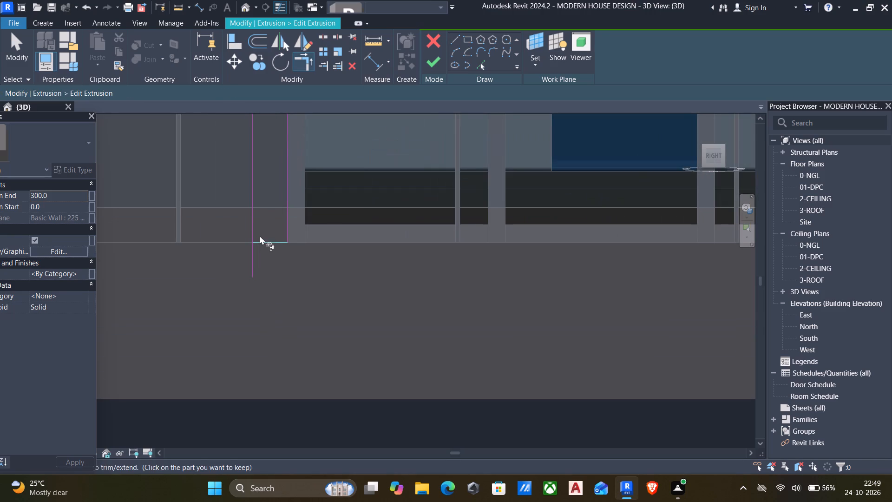
left_click(252, 226)
left_click(266, 243)
left_click(287, 221)
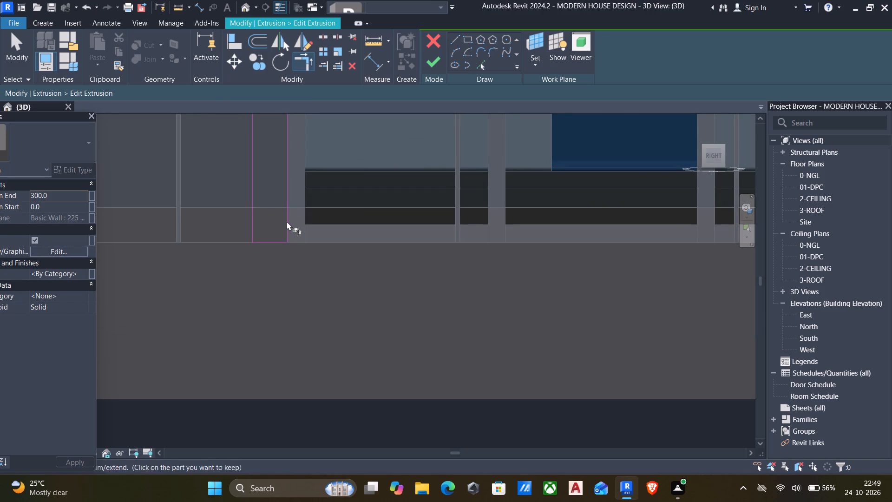
Trim the right leg's outer vertical line to a corner with its short bottom line and finish the extrusion sketch.
scroll(313, 241, "down", 6)
scroll(518, 262, "down", 2)
middle_click_drag(520, 262, 378, 290)
middle_click_drag(492, 284, 470, 291)
scroll(470, 291, "up", 2)
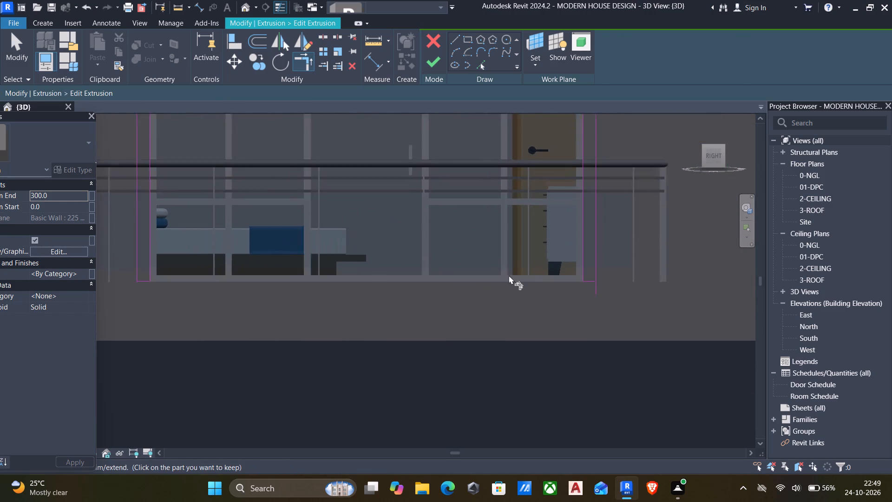
scroll(509, 275, "up", 4)
scroll(641, 305, "up", 5)
left_click(617, 287)
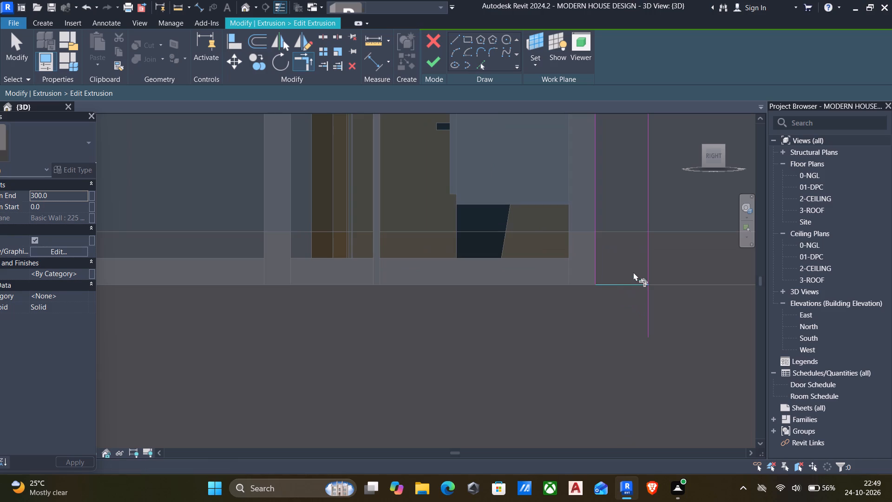
left_click(648, 258)
scroll(607, 295, "down", 10)
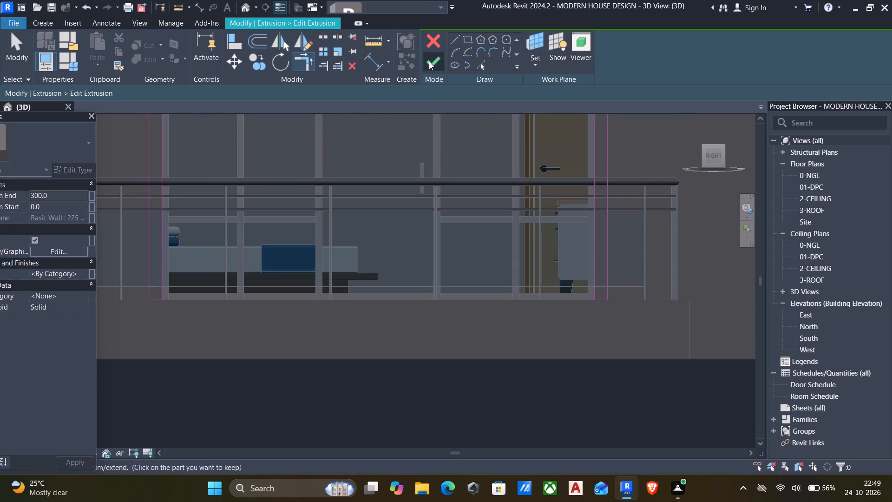
left_click(429, 61)
Finish the in-place surround model and dismiss the save reminder without saving.
scroll(424, 249, "down", 4)
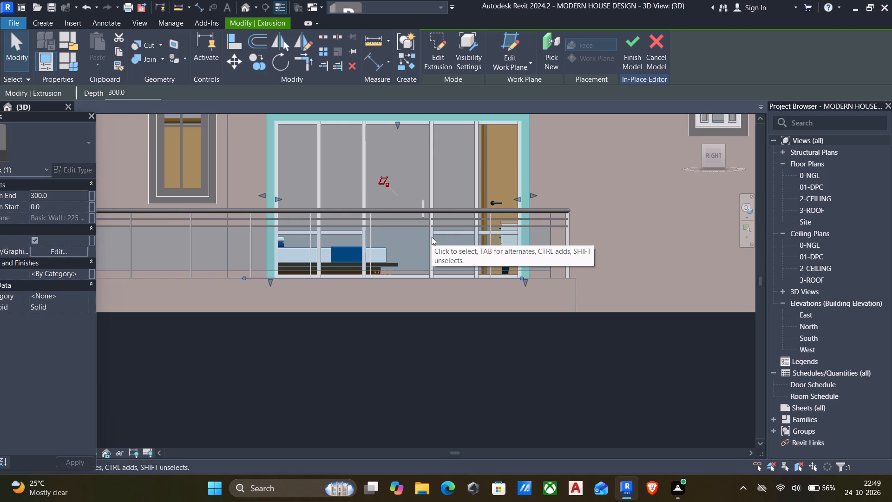
scroll(404, 277, "down", 4)
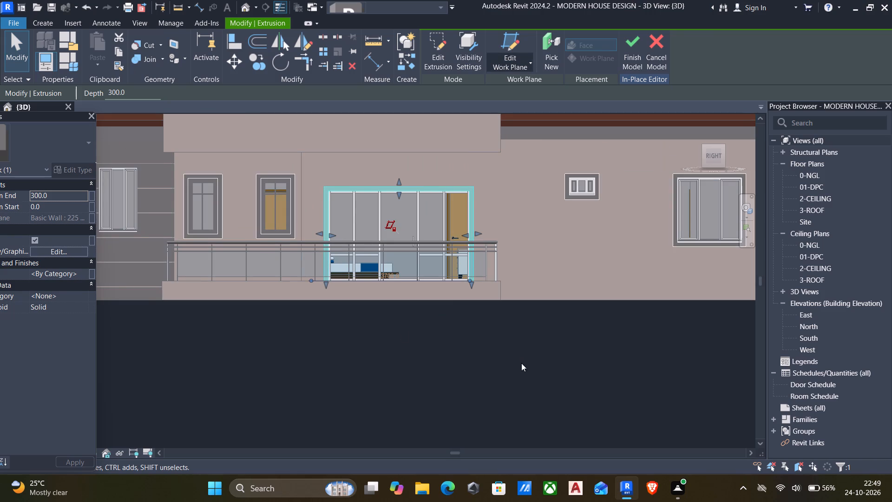
left_click(628, 43)
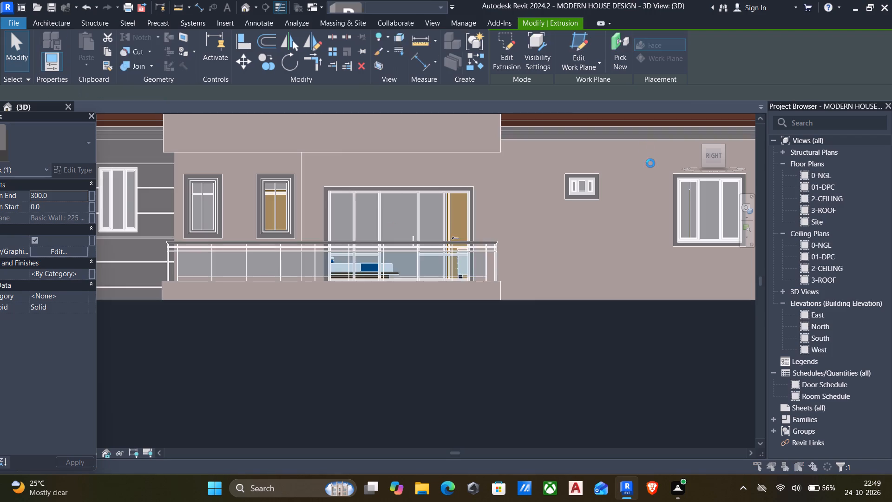
left_click(520, 280)
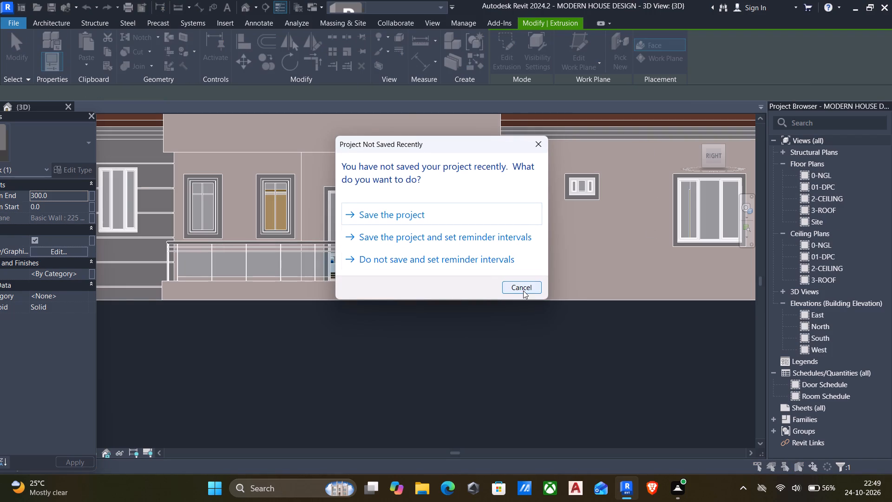
Dismiss the save reminder without saving the project.
left_click(524, 291)
Examine the house from the balcony side, from above and around the front to review the surrounds and roofs.
scroll(540, 297, "down", 3)
middle_click_drag(544, 300, 543, 405, "shift")
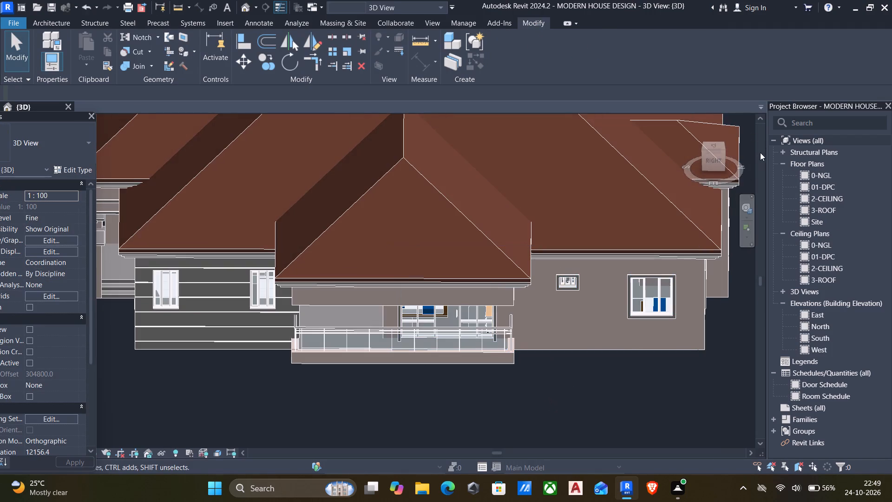
middle_click_drag(657, 258, 824, 378, "shift")
middle_click_drag(715, 262, 730, 312, "shift")
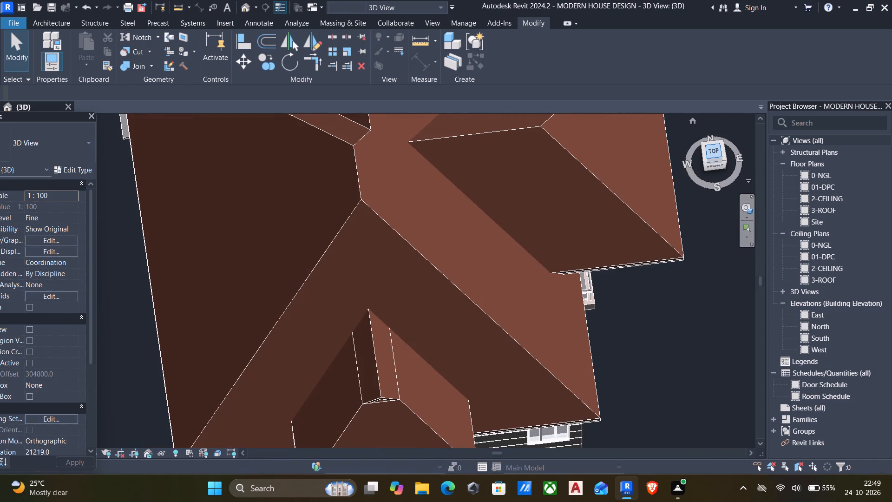
left_click(714, 152)
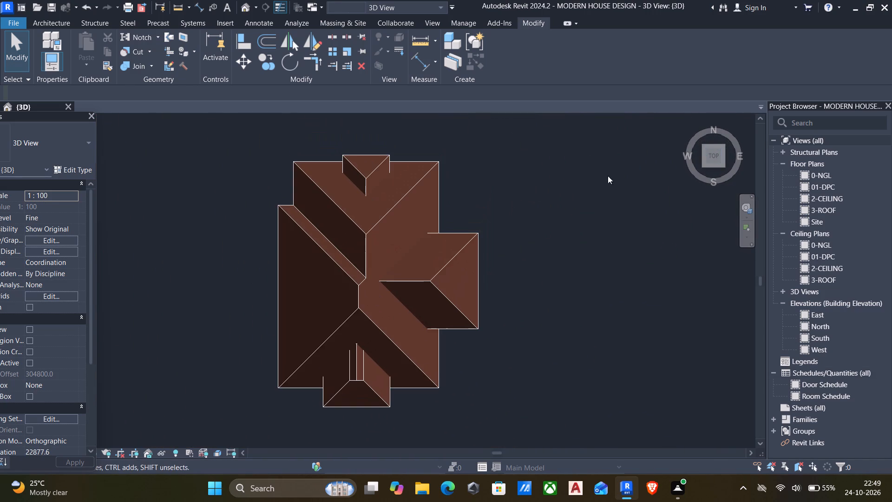
left_click(703, 165)
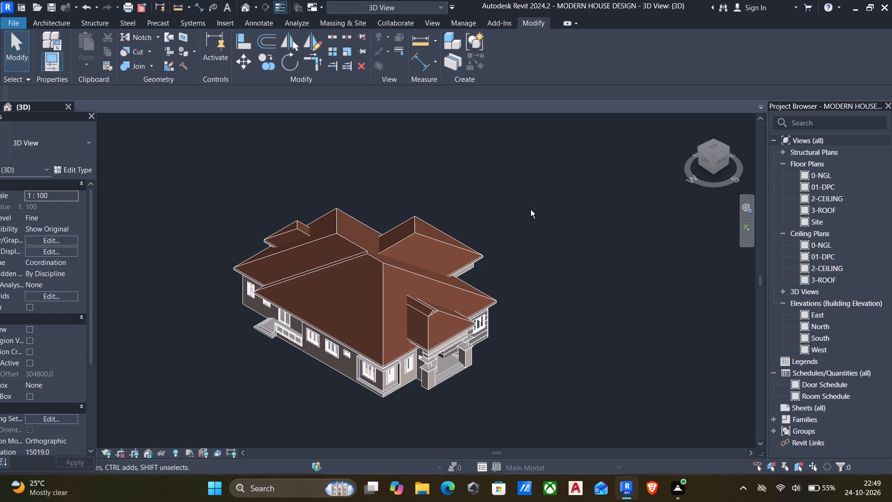
middle_click_drag(557, 253, 495, 136, "shift")
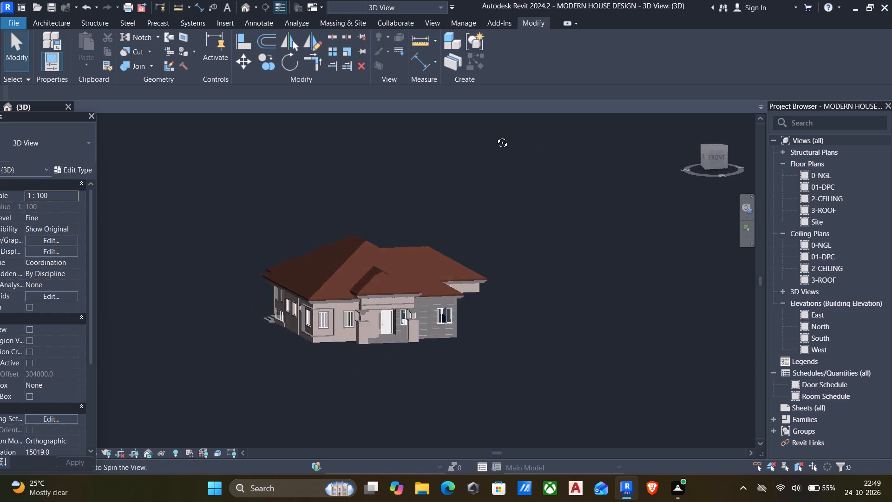
middle_click_drag(495, 136, 432, 111, "shift")
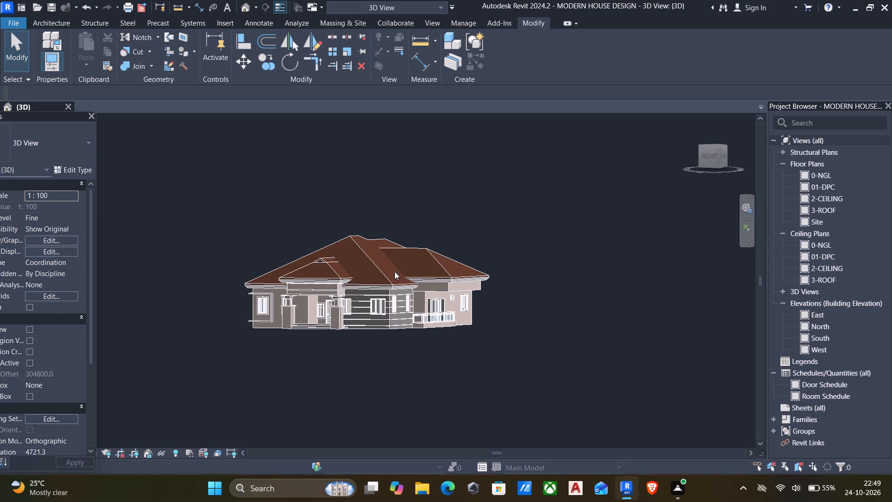
scroll(373, 282, "up", 5)
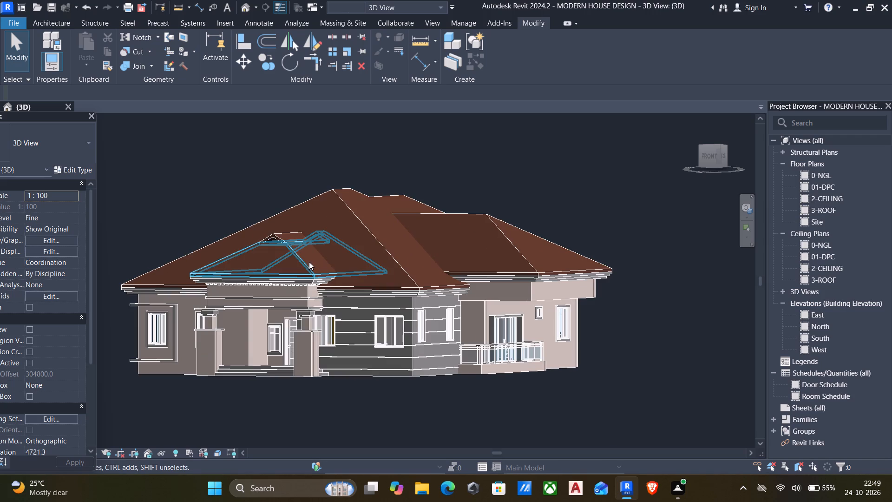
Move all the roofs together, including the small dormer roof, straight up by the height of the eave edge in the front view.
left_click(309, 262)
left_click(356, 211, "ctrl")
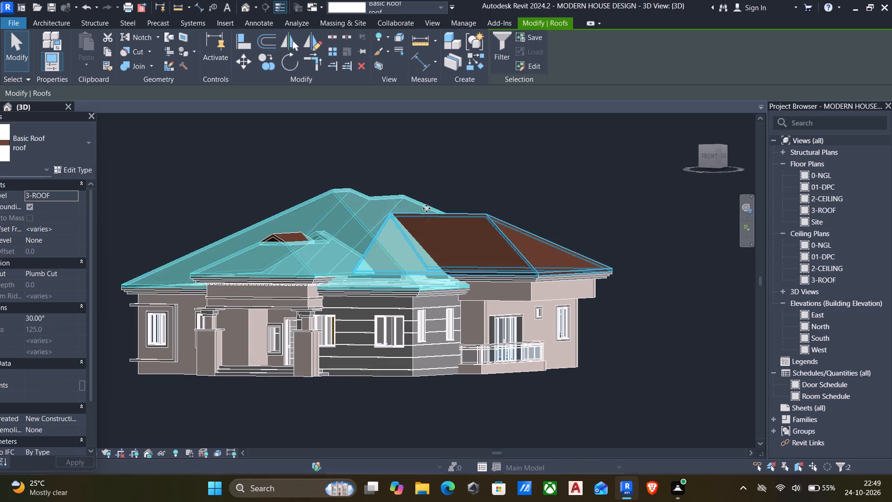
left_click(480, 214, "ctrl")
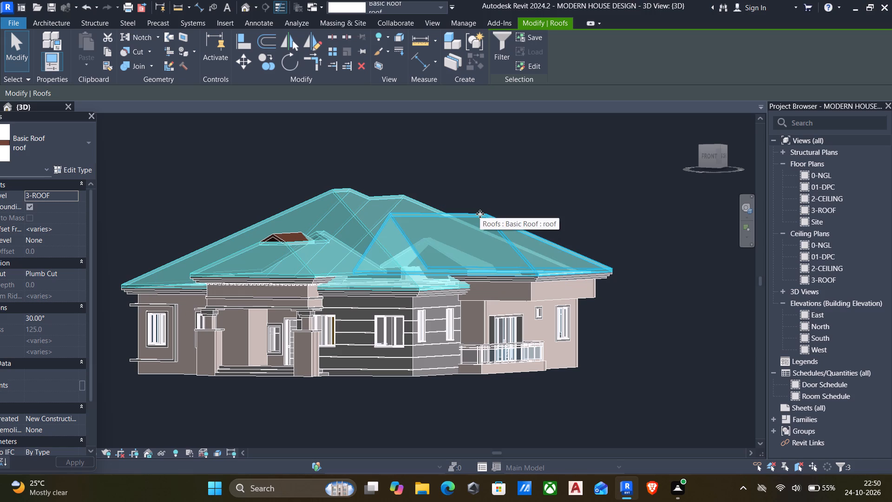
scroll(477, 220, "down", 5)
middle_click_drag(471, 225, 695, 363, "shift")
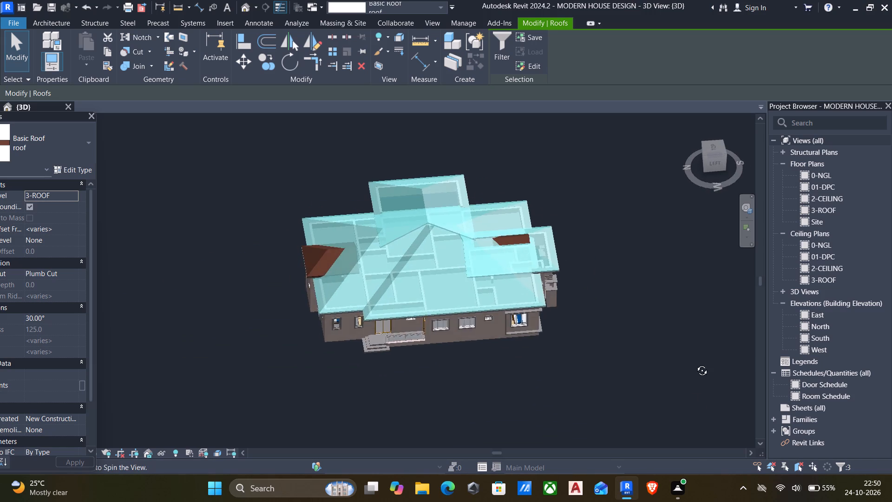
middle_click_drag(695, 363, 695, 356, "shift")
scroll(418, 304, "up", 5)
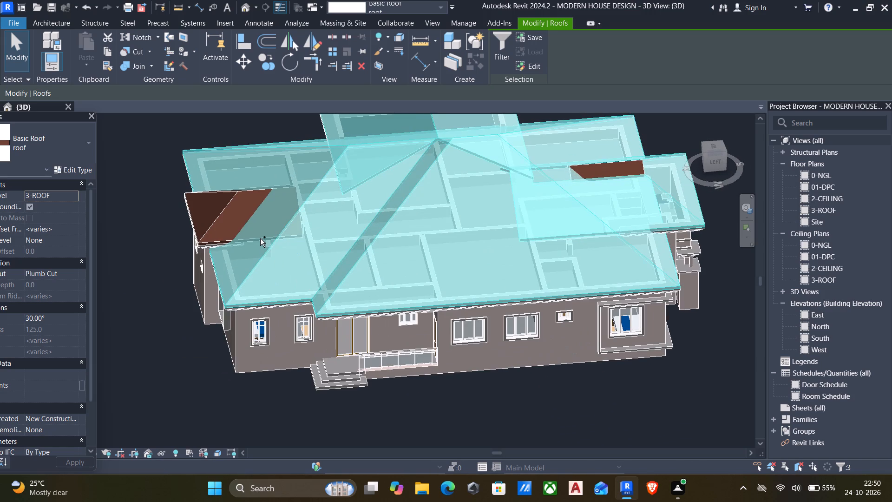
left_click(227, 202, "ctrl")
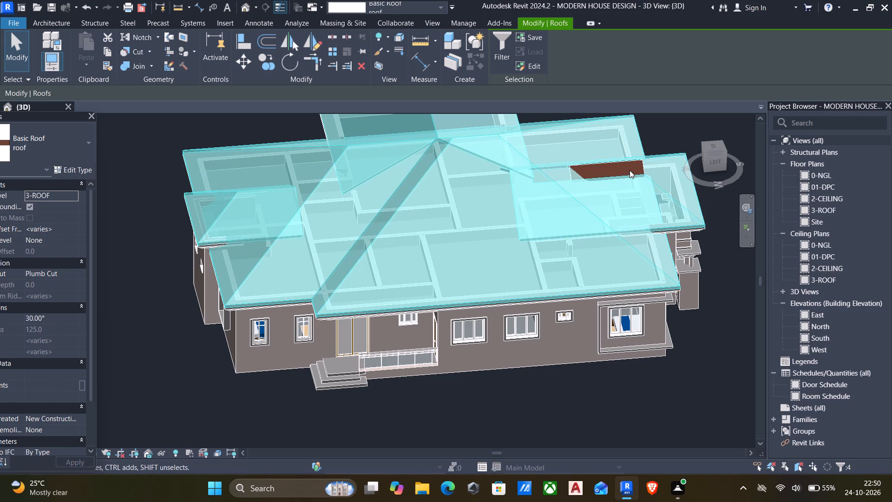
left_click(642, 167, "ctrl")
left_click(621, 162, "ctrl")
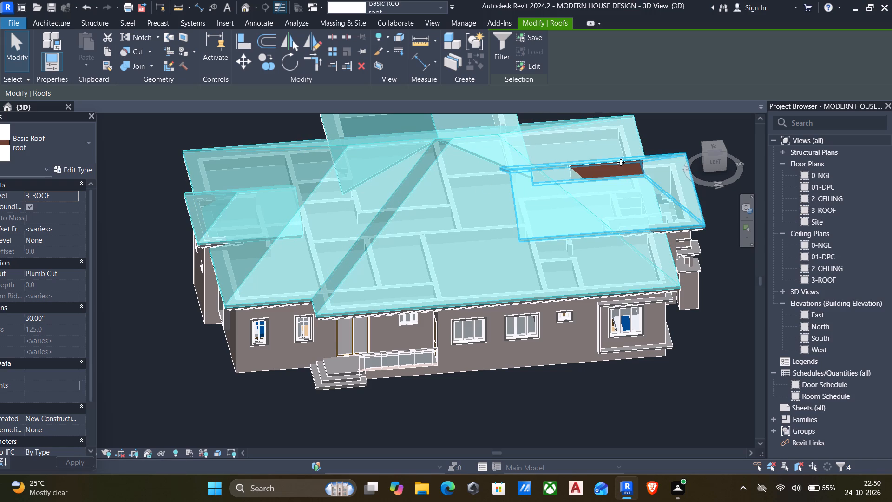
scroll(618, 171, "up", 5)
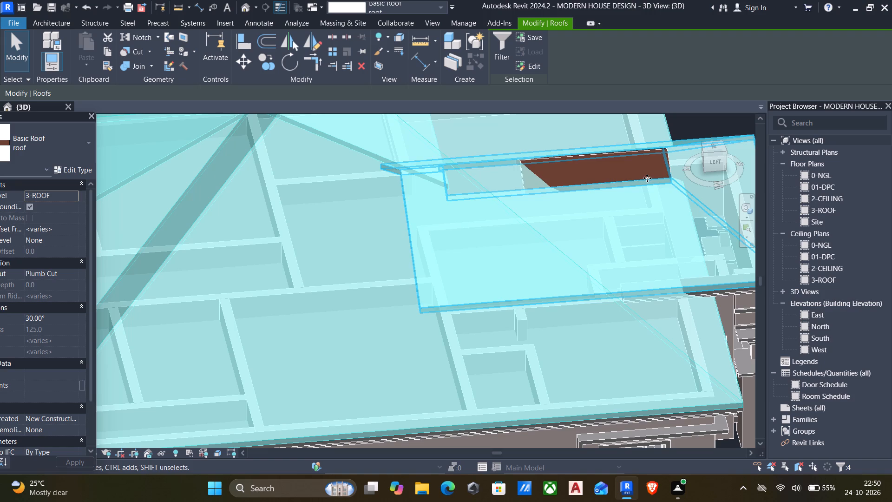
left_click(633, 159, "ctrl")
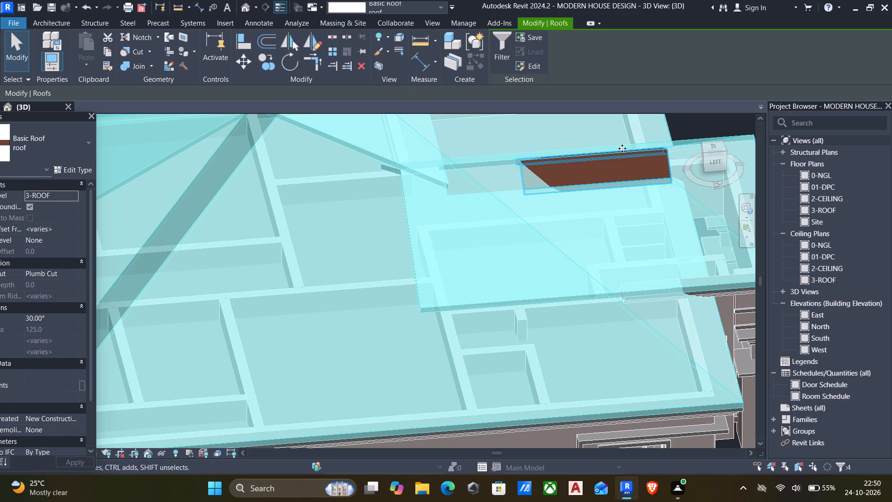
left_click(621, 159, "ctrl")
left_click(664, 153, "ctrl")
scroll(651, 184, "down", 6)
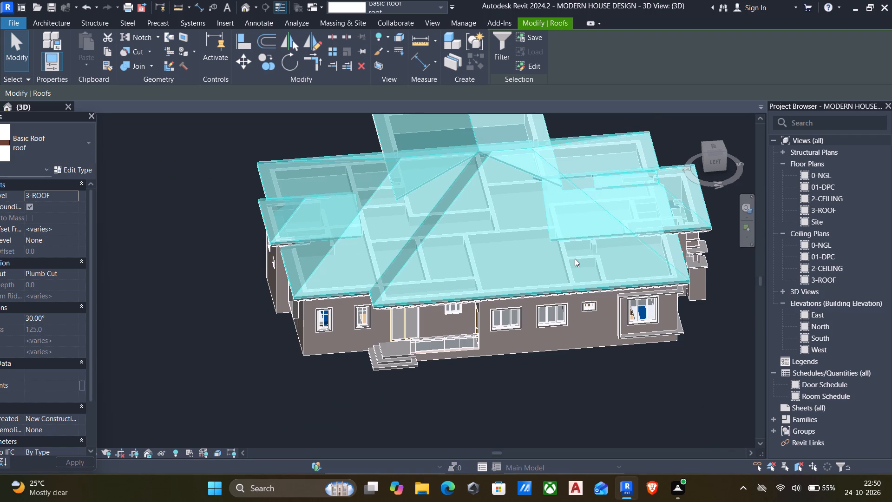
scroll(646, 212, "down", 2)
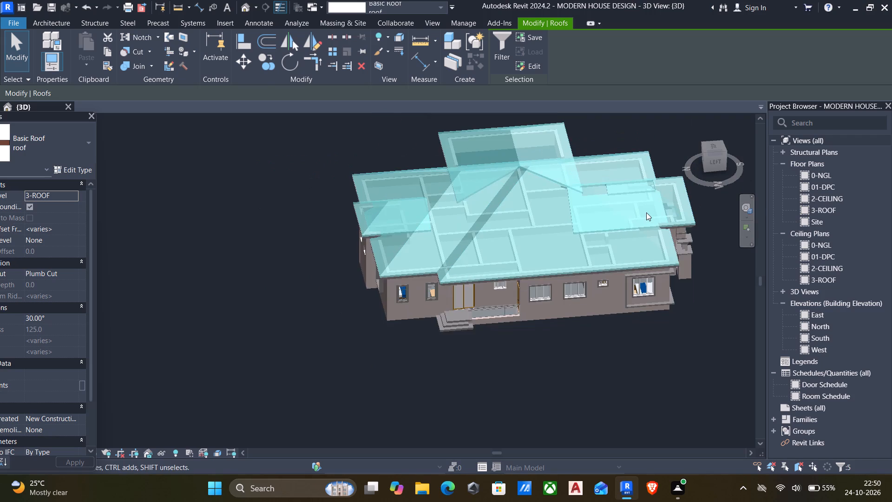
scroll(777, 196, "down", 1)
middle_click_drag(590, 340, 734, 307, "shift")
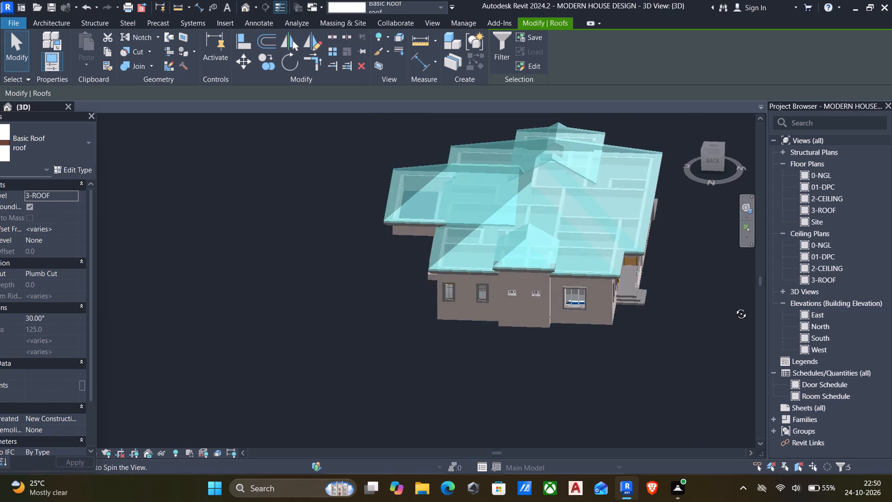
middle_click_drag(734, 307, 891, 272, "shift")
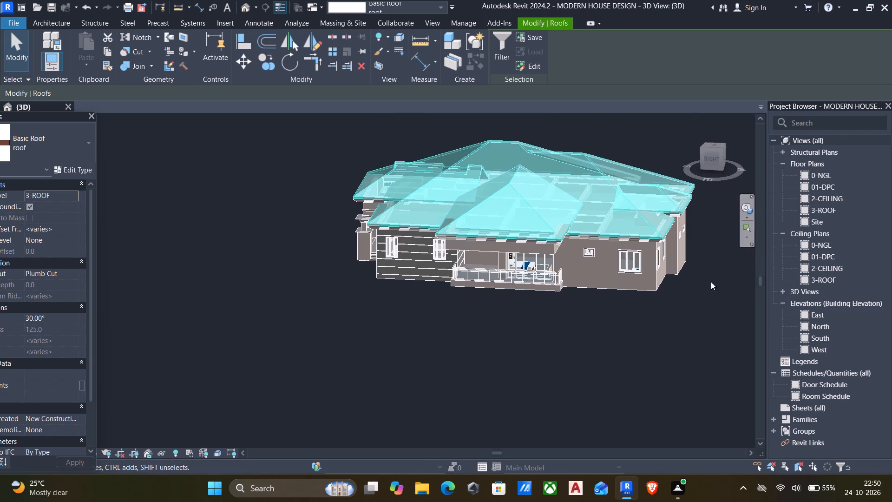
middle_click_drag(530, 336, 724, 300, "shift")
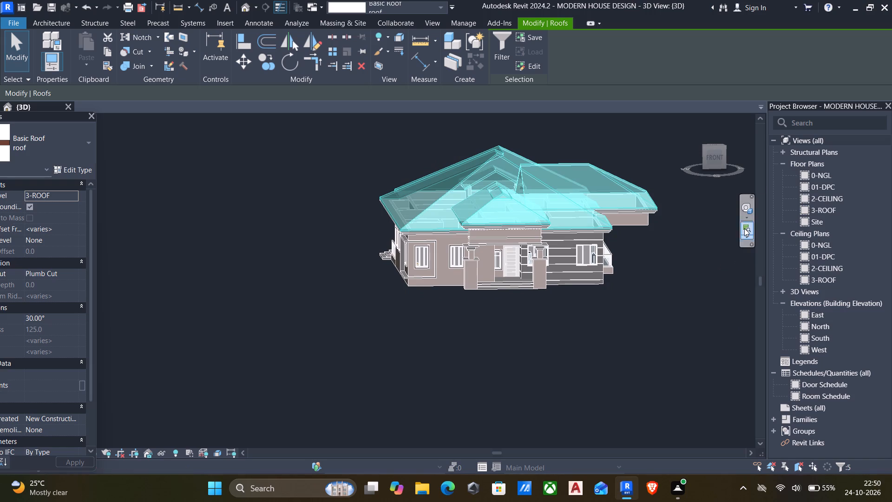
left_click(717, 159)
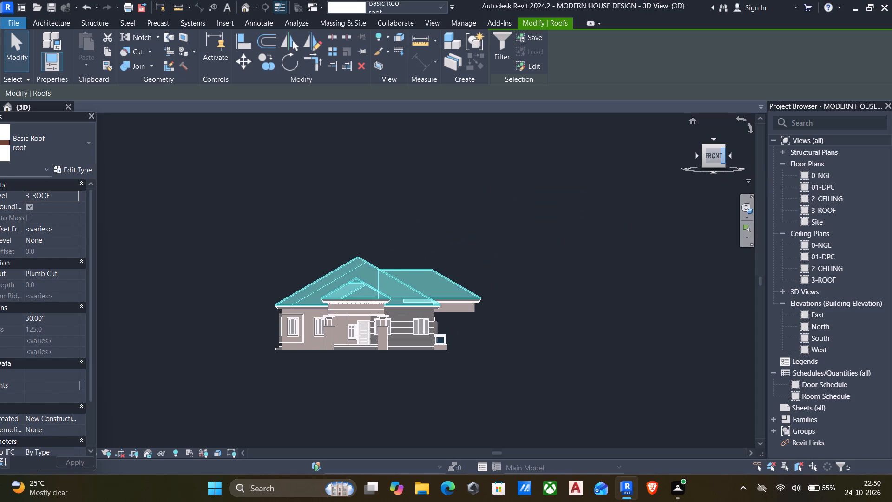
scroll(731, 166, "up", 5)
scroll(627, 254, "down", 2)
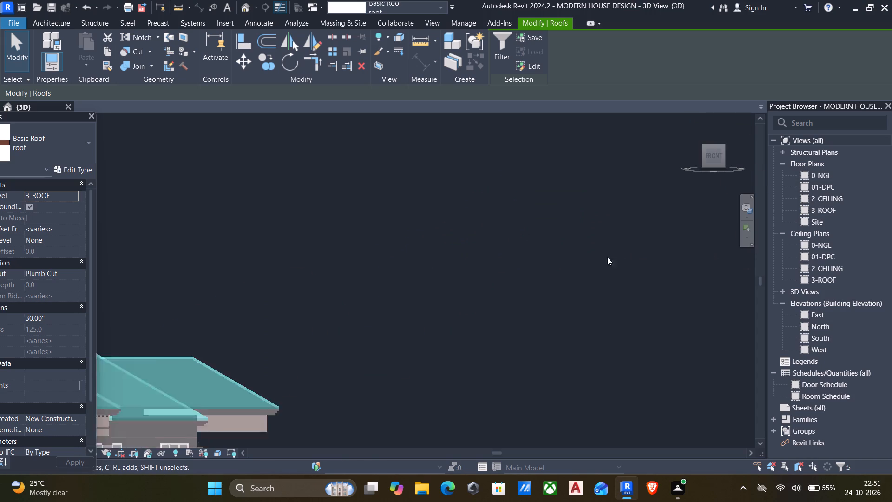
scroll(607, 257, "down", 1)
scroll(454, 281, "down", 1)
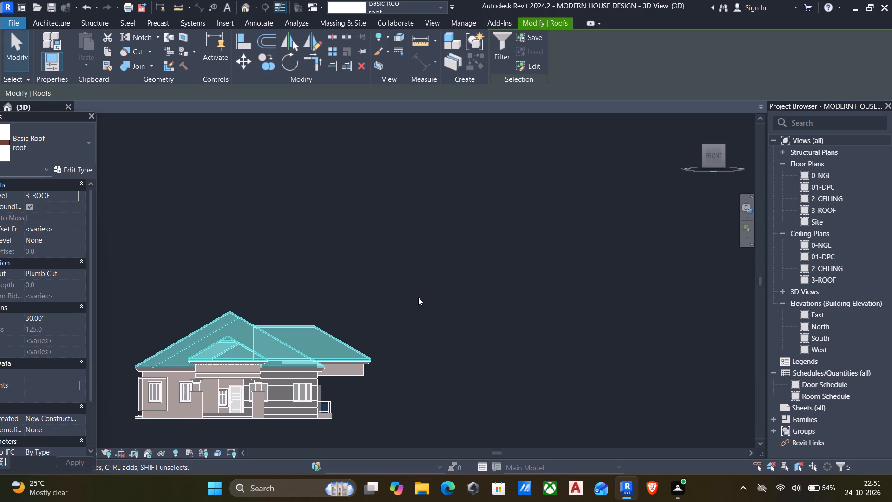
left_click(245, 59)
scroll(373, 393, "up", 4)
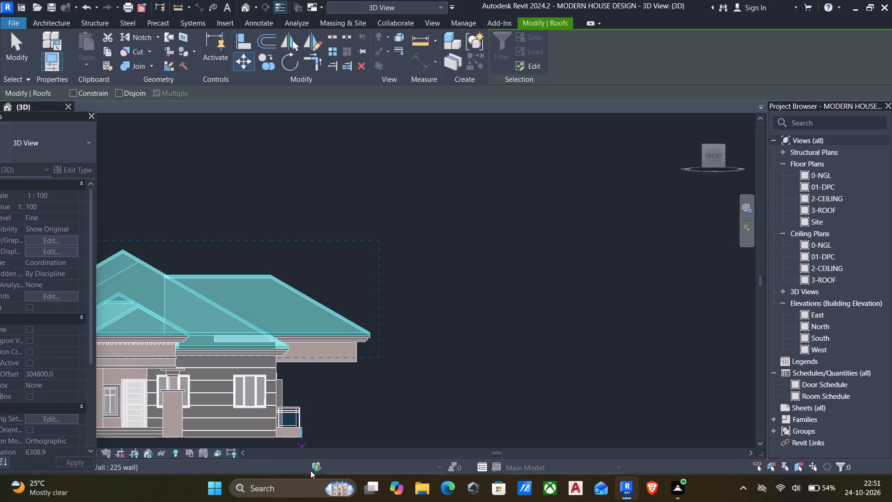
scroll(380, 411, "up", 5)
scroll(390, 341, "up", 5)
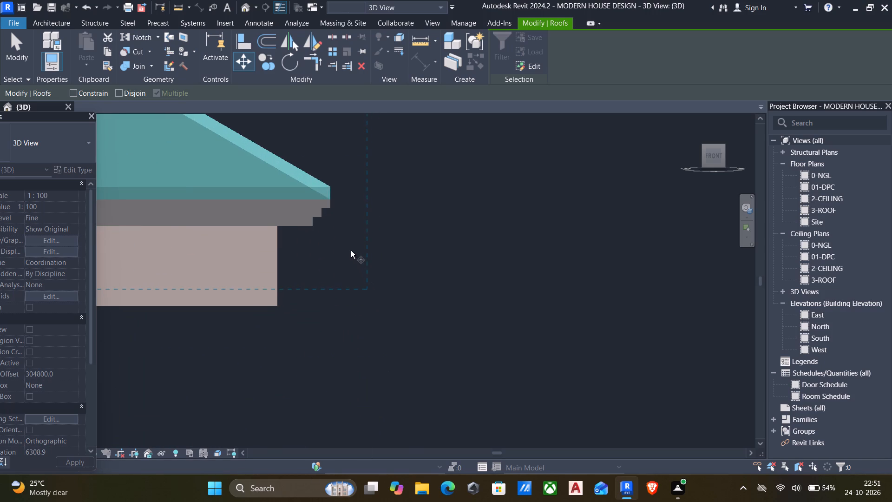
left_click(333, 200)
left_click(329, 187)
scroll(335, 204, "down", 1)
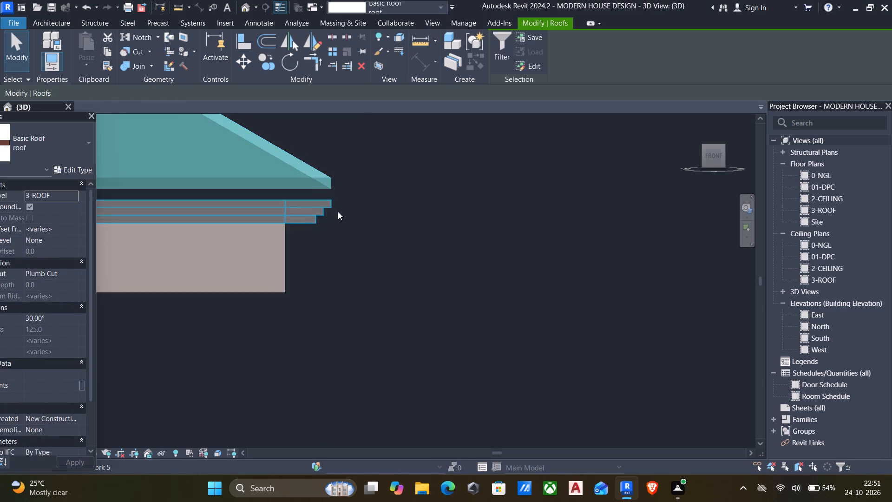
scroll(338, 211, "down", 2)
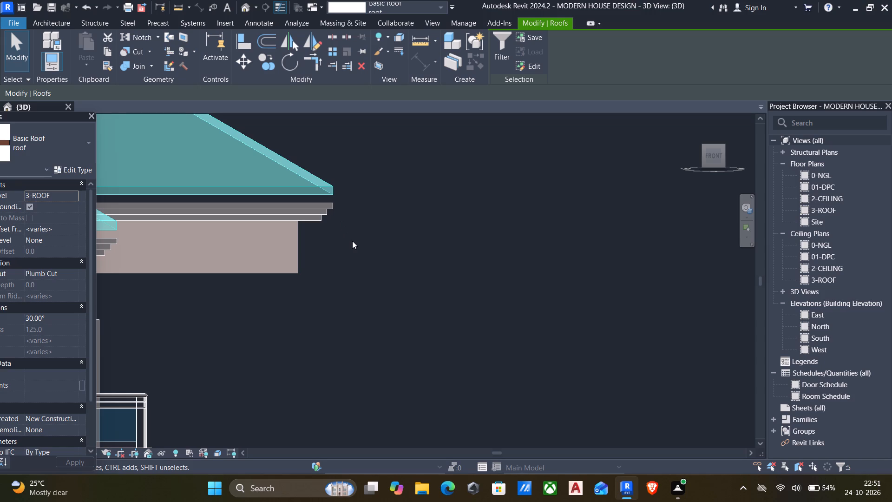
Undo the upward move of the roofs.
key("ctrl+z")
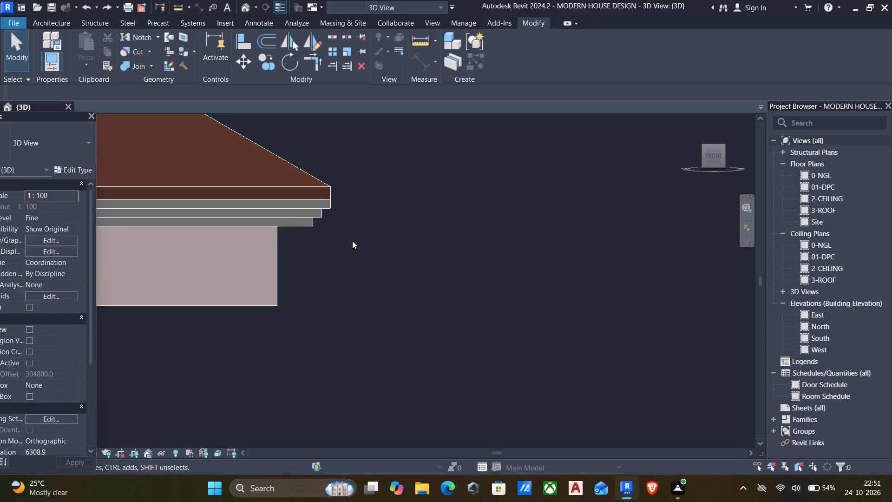
Select all roof instances of the same type, look through their properties, and clear the selection.
scroll(352, 241, "down", 7)
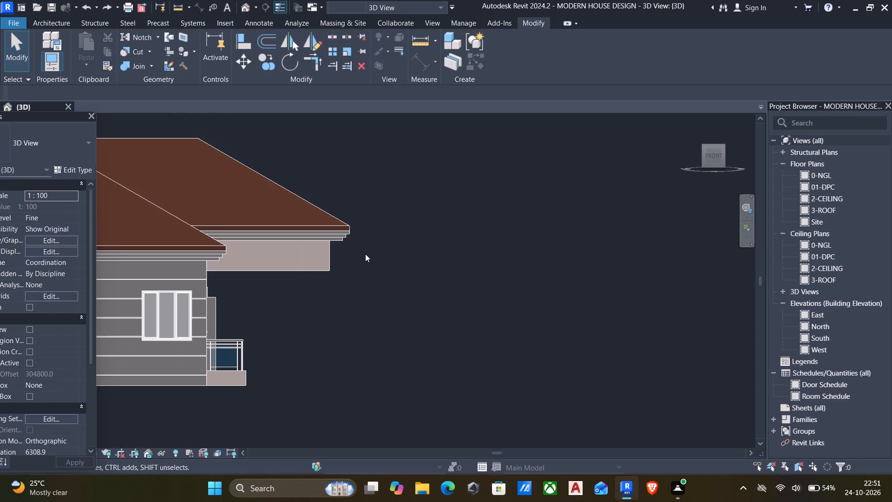
scroll(296, 305, "down", 8)
middle_click_drag(353, 287, 275, 364, "shift")
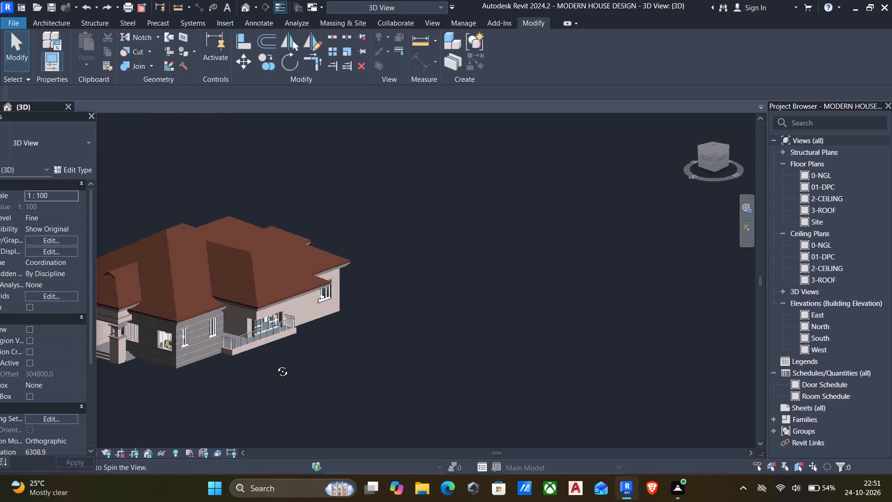
middle_click_drag(275, 364, 426, 371, "shift")
scroll(426, 371, "up", 1)
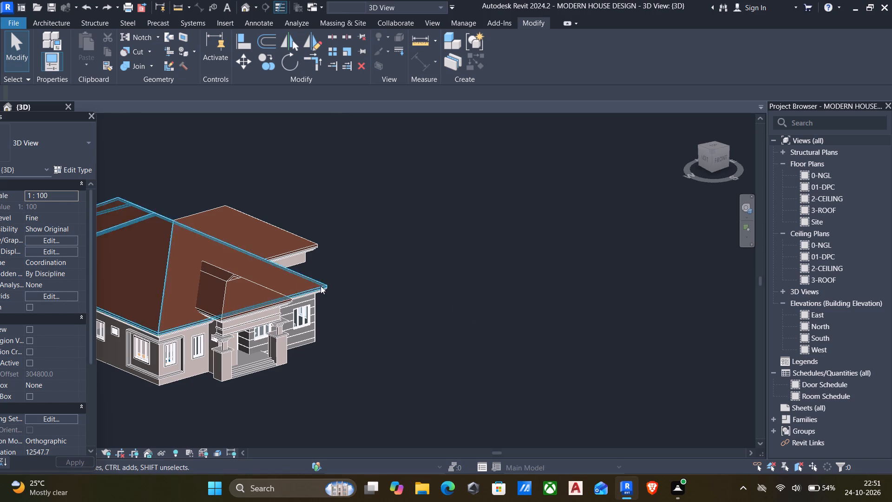
left_click(196, 230)
type("sa")
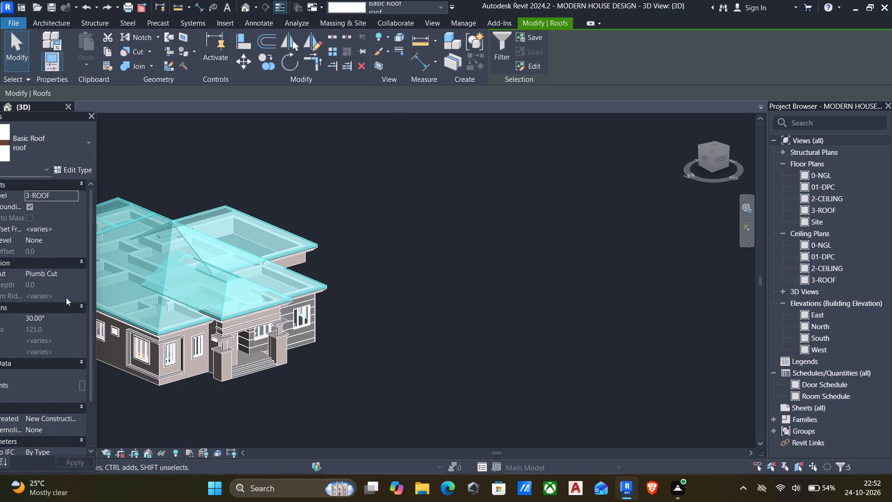
scroll(68, 318, "down", 6)
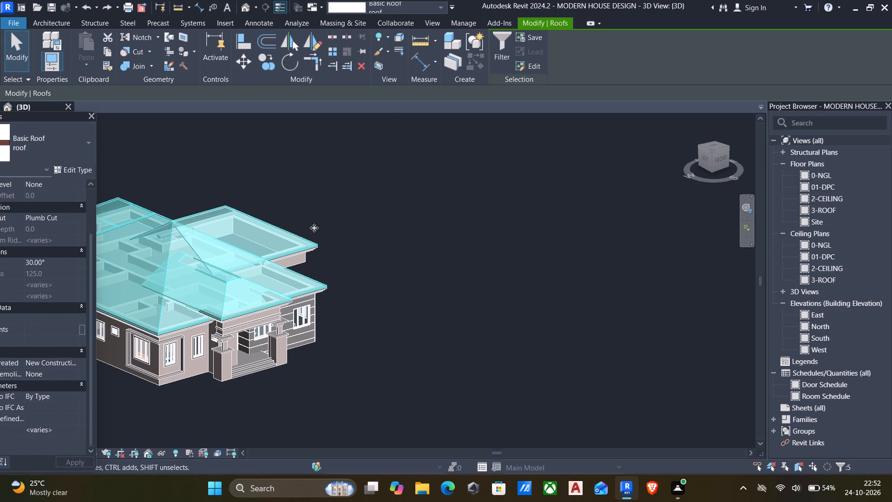
left_click(465, 185)
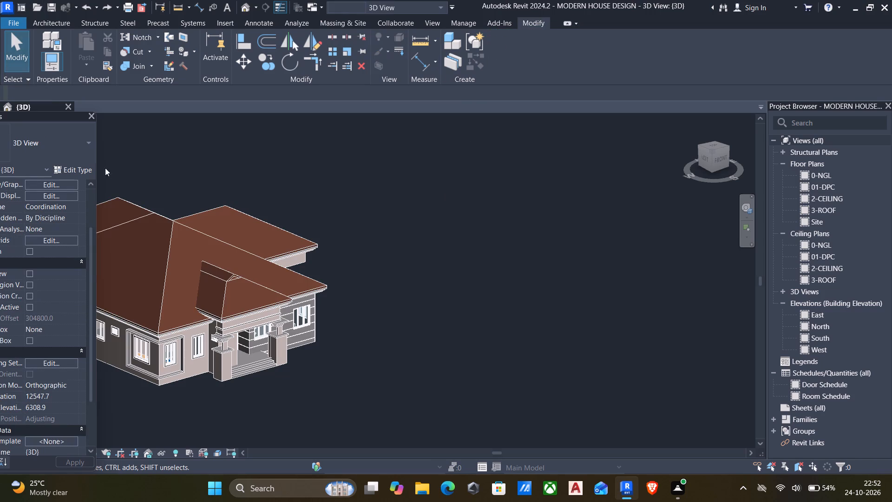
Examine the whole house from above, turning from the entrance side to the balcony-side corner.
scroll(340, 276, "down", 3)
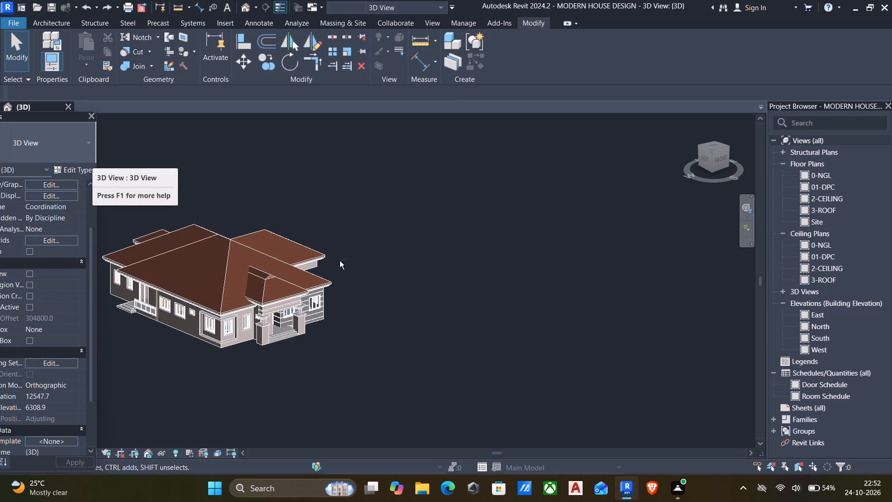
scroll(347, 264, "down", 6)
middle_click_drag(359, 269, 199, 315, "shift")
scroll(205, 313, "up", 6)
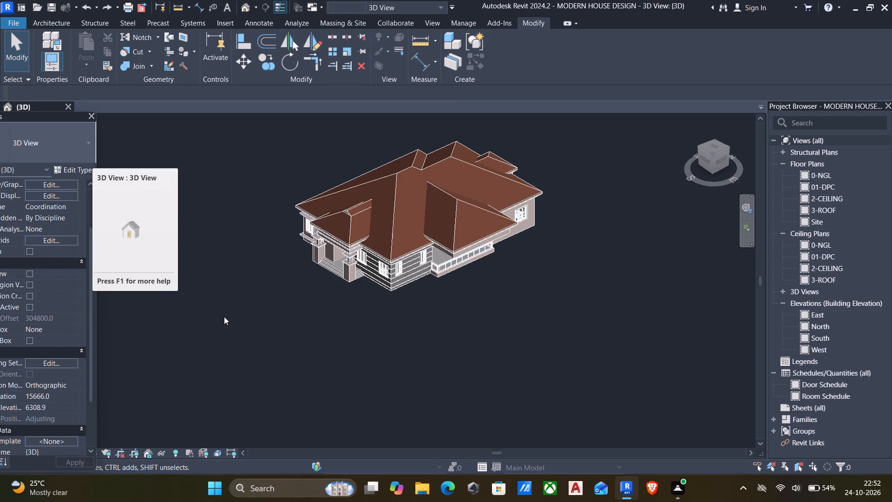
scroll(223, 364, "down", 3)
middle_click_drag(231, 354, 213, 386)
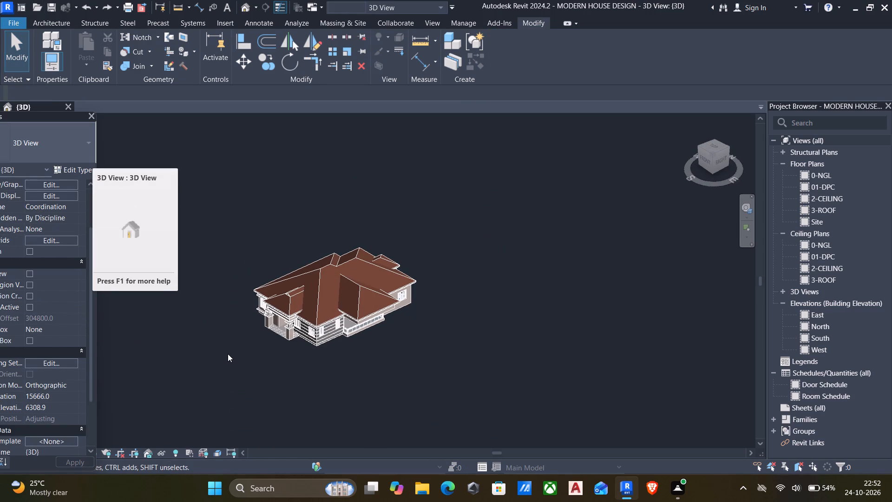
scroll(245, 324, "up", 3)
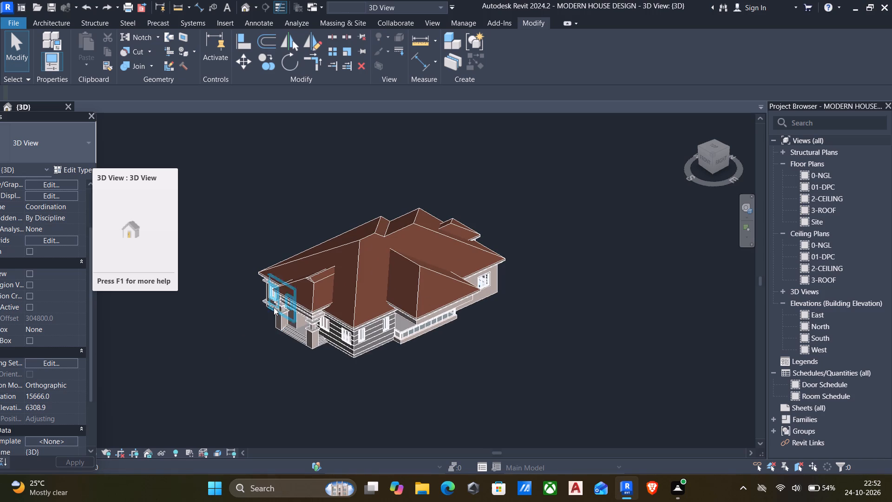
left_click(57, 24)
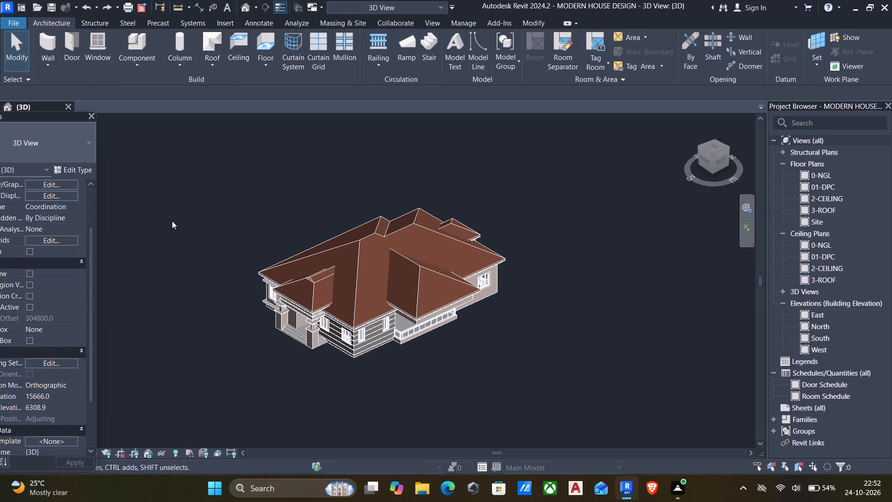
left_click(235, 291)
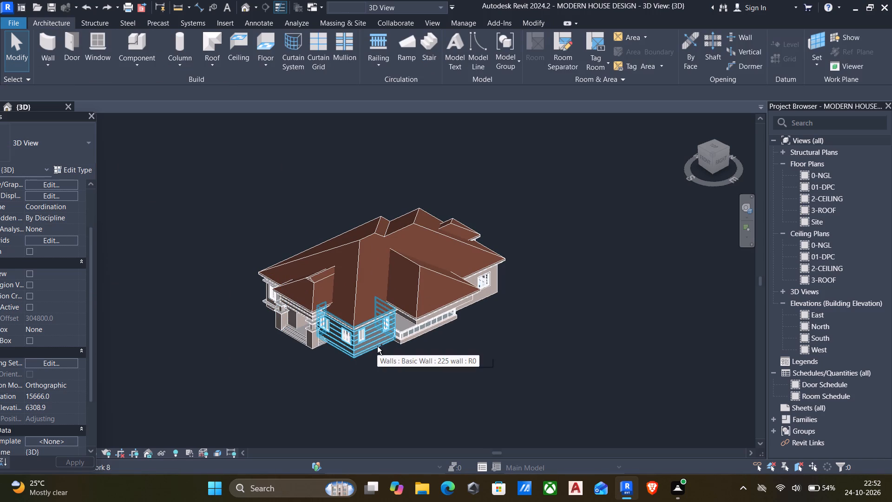
Save the house project.
key("ctrl+s")
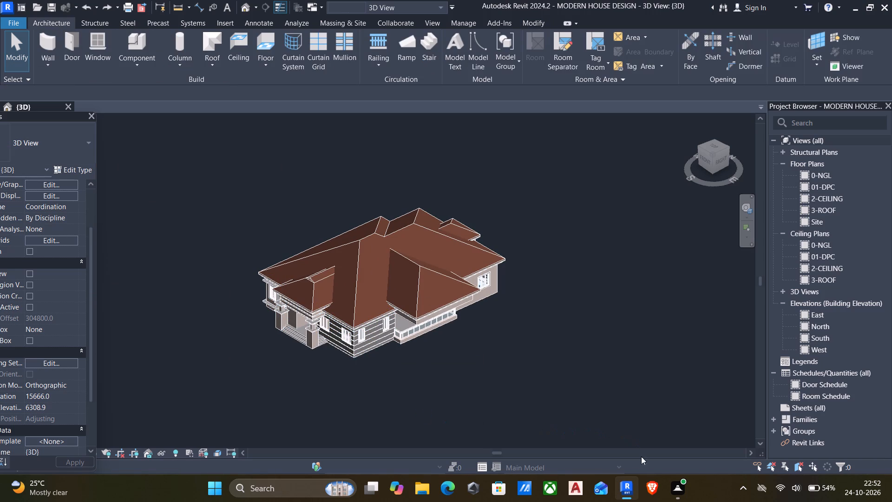